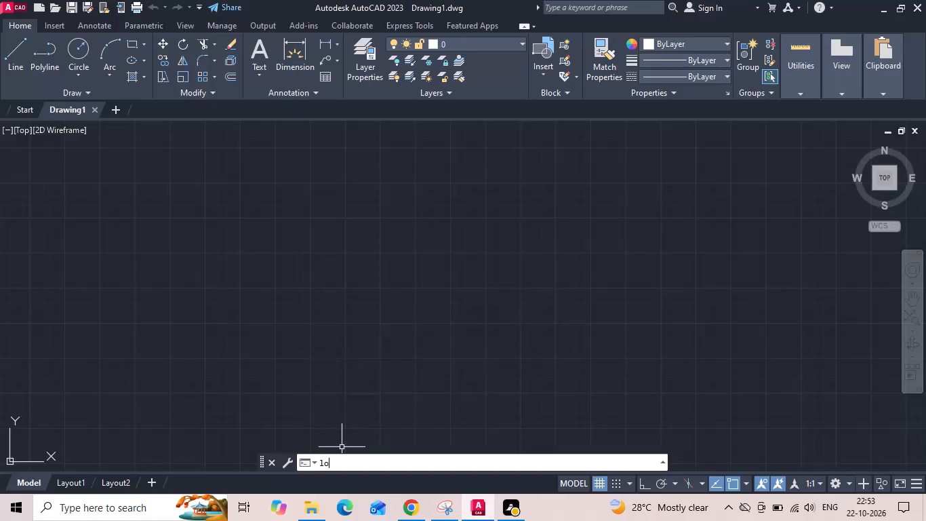
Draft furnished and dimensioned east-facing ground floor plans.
Turn on log file recording with the LOGFILEON command.
{"action": "type", "text": "file"}
{"action": "type", "text": "on"}
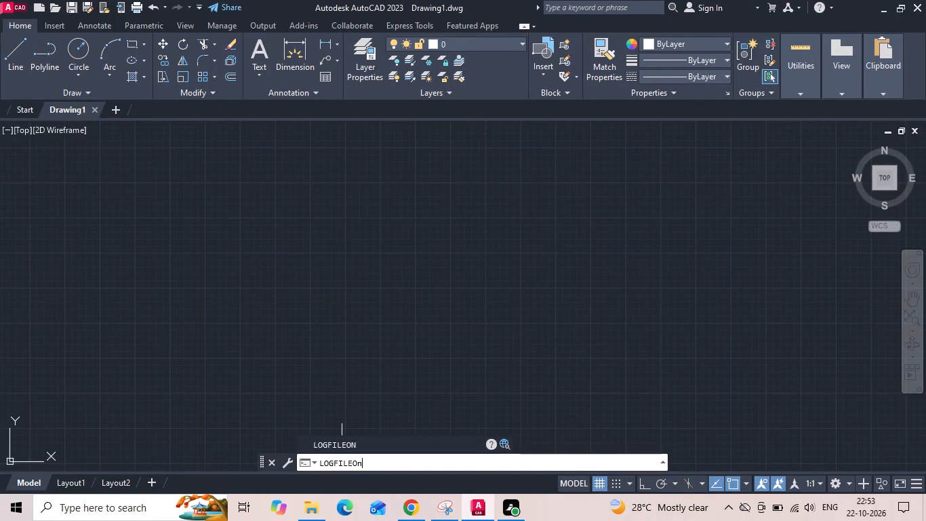
{"action": "key", "text": "space"}
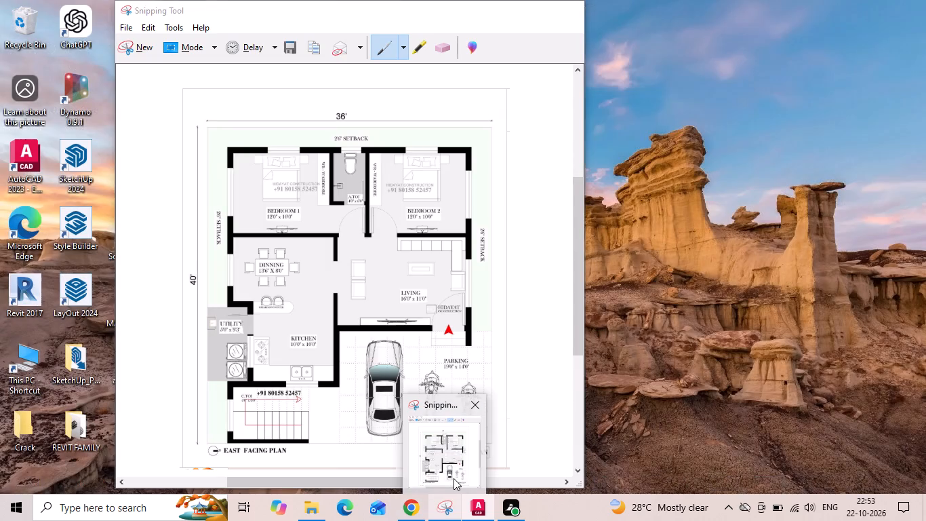
Copy the 36' x 40' floor plan snip from Snipping Tool and paste it into the AutoCAD drawing as a reference image.
{"action": "left_click", "coordinate": [454, 478]}
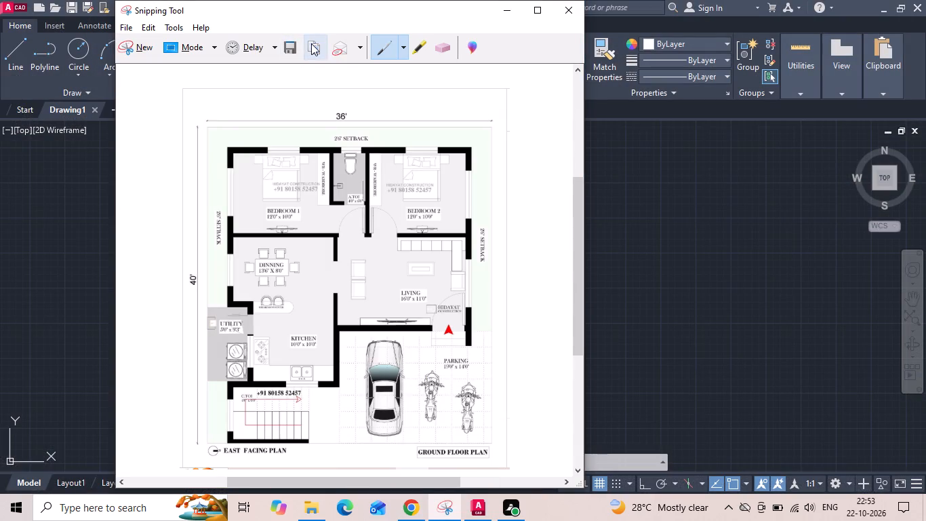
{"action": "left_click", "coordinate": [312, 43]}
{"action": "left_click", "coordinate": [742, 295]}
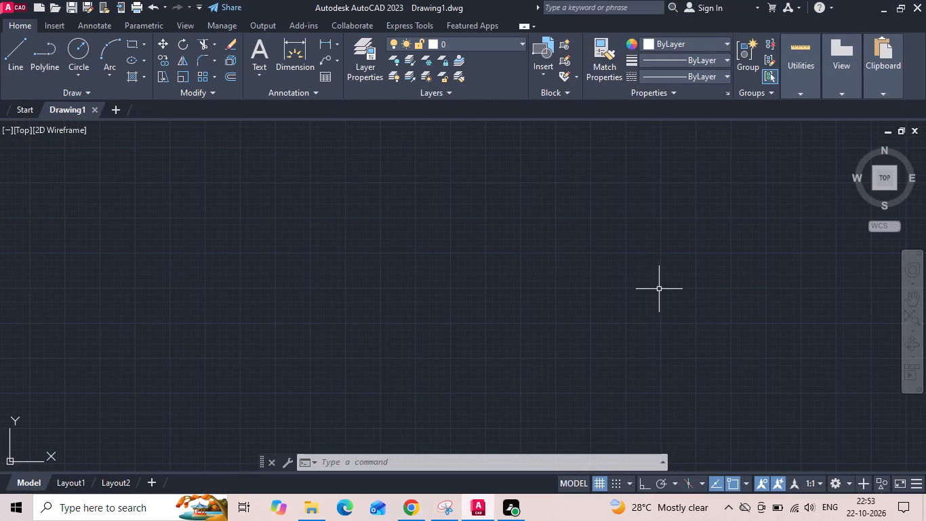
{"action": "key", "text": "ctrl+v"}
{"action": "scroll", "coordinate": [264, 382], "scroll_direction": "down", "scroll_amount": 2}
{"action": "left_click", "coordinate": [268, 394]}
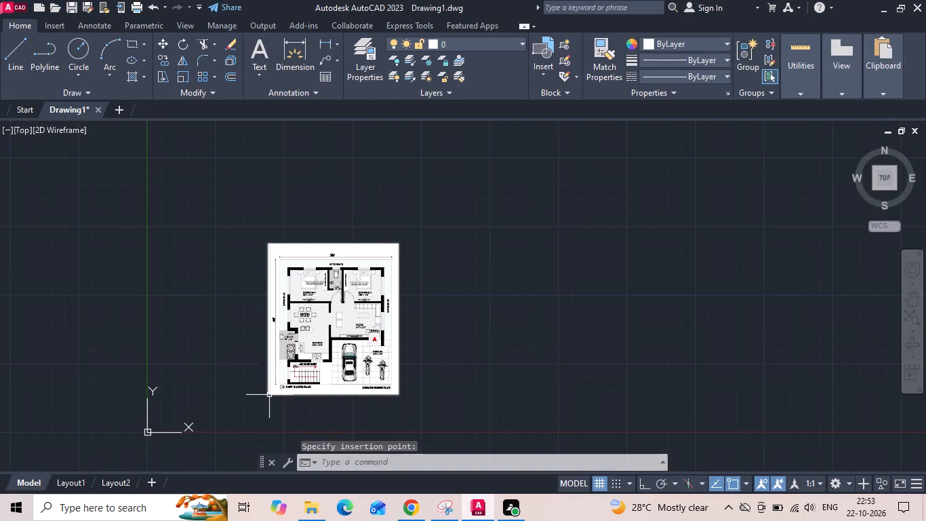
{"action": "scroll", "coordinate": [300, 345], "scroll_direction": "up", "scroll_amount": 1}
Configure the drawing units to Engineering length with 0'-0.0" precision and an insertion scale of inches.
{"action": "type", "text": "rec"}
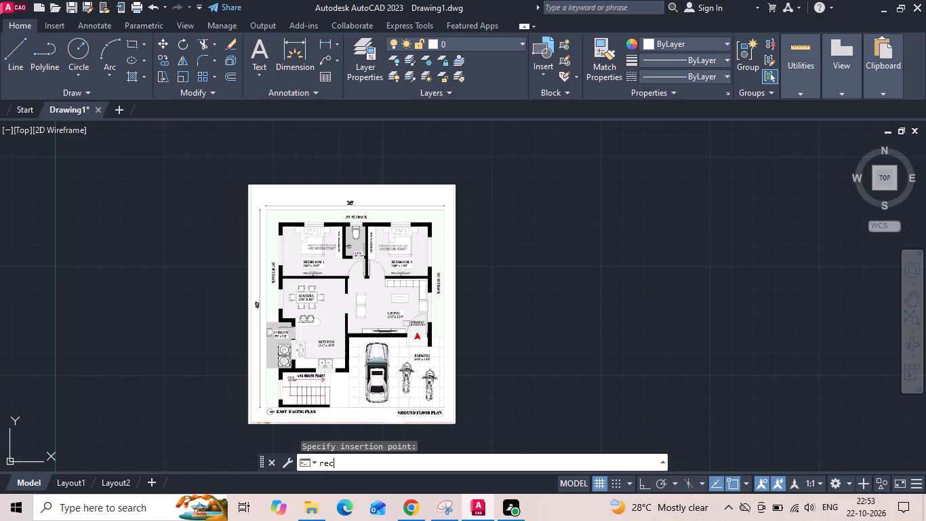
{"action": "key", "text": "Escape"}
{"action": "type", "text": "un"}
{"action": "key", "text": "space"}
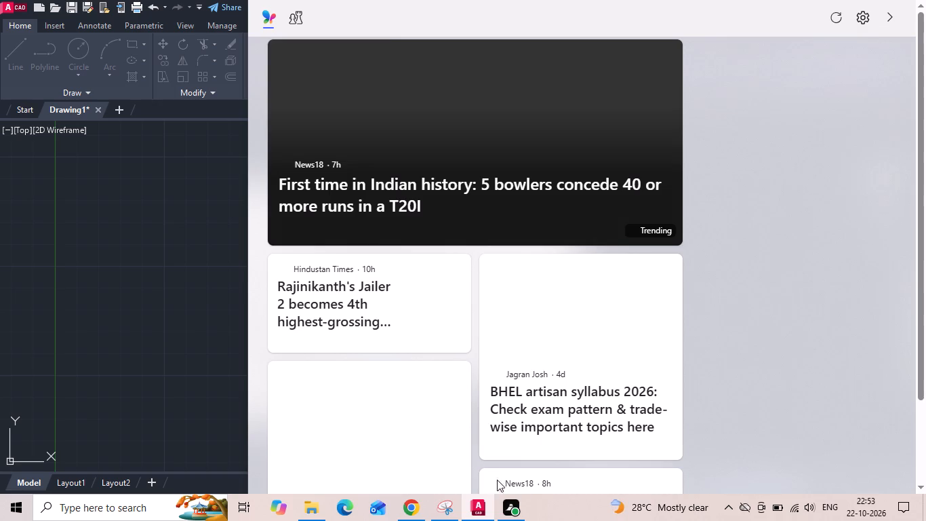
{"action": "left_click", "coordinate": [186, 289]}
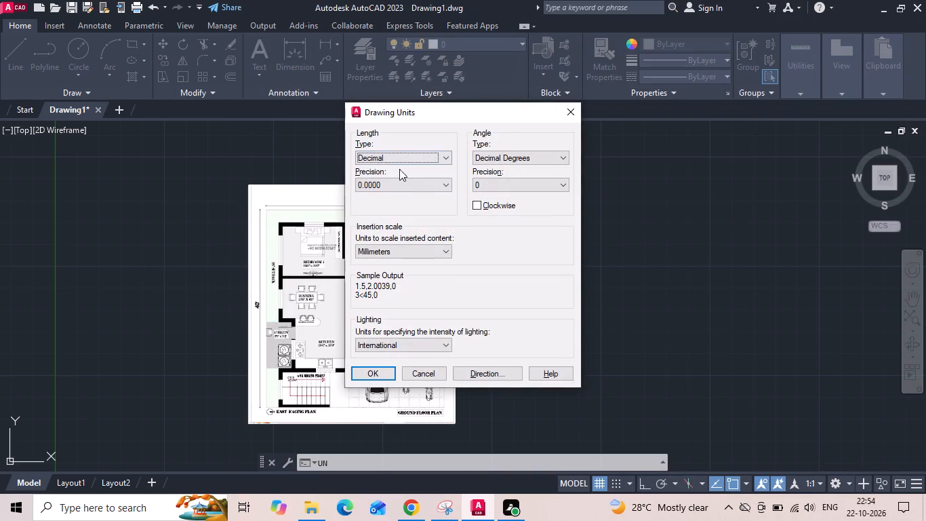
{"action": "left_click", "coordinate": [401, 159]}
{"action": "left_click", "coordinate": [390, 188]}
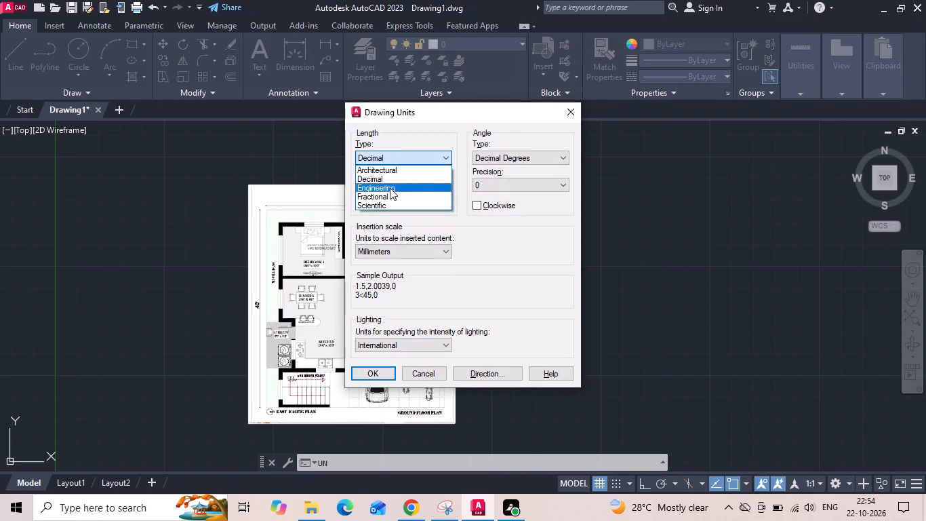
{"action": "left_click", "coordinate": [389, 188]}
{"action": "left_click", "coordinate": [390, 209]}
{"action": "left_click", "coordinate": [394, 256]}
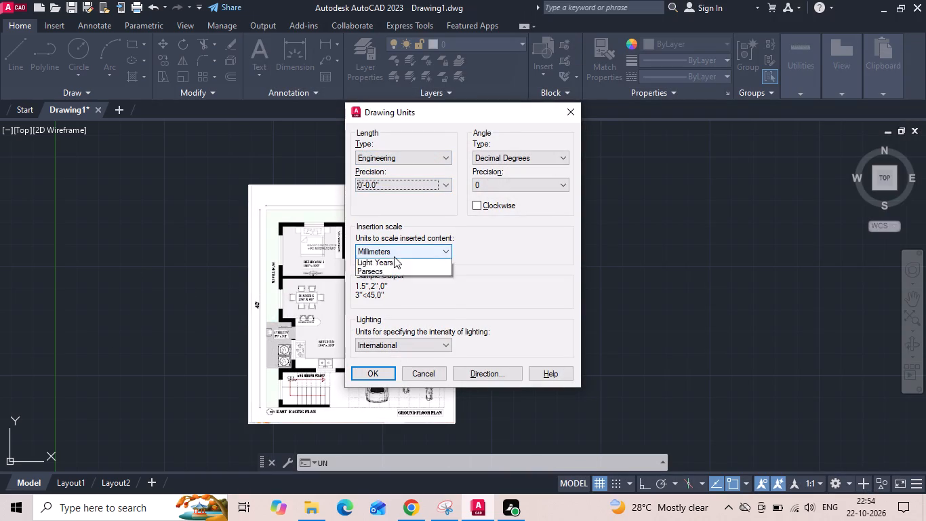
{"action": "left_click", "coordinate": [385, 275]}
{"action": "left_click", "coordinate": [382, 372]}
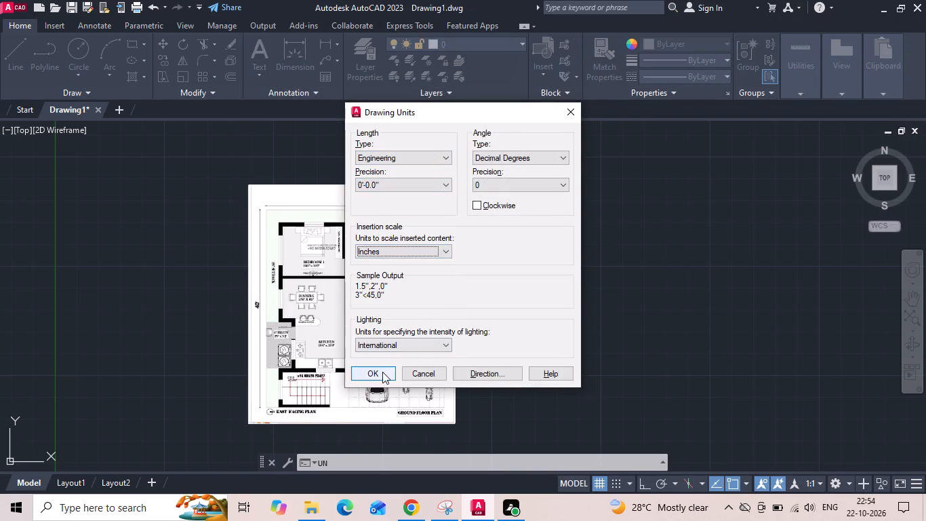
Open the ISO-25 dimension style for modification and set its text height to 8".
{"action": "type", "text": "d"}
{"action": "key", "text": "space"}
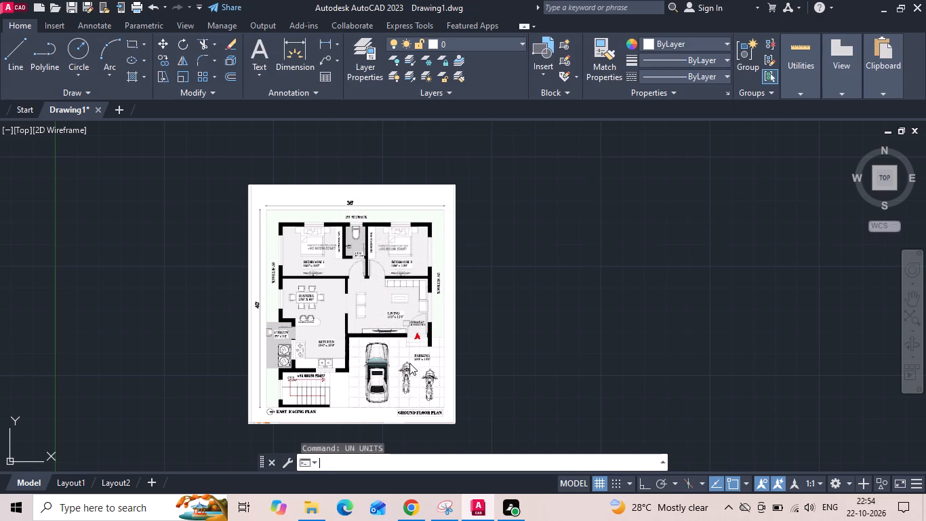
{"action": "left_click", "coordinate": [595, 226]}
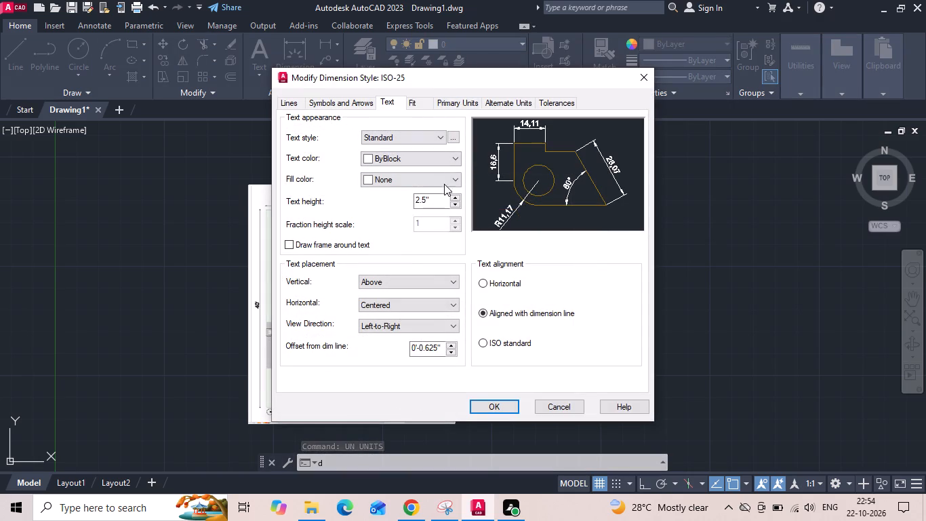
{"action": "left_click_drag", "start_coordinate": [436, 204], "coordinate": [381, 214]}
{"action": "key", "text": "BackSpace"}
{"action": "type", "text": "8\""}
{"action": "key", "text": "Return"}
Set the ISO-25 primary units to Engineering with 0'-0.0" precision and make the style current.
{"action": "left_click", "coordinate": [466, 104]}
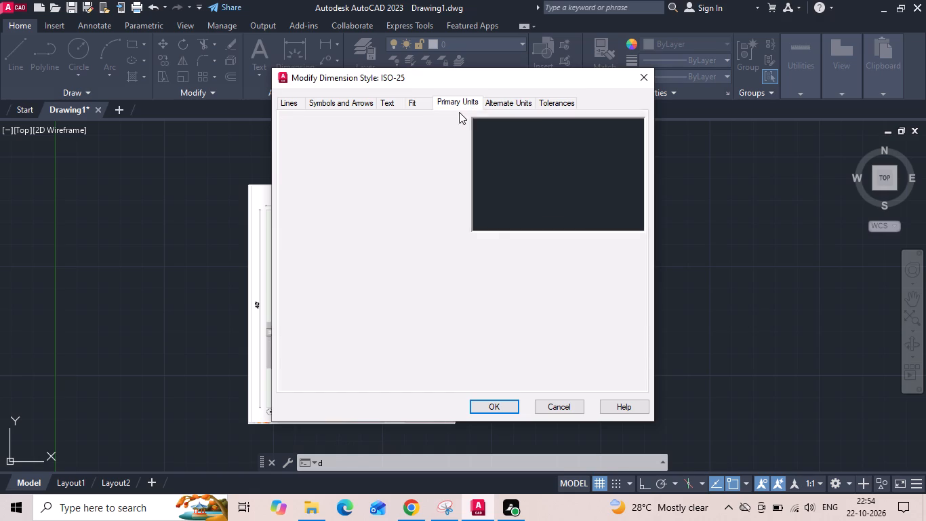
{"action": "left_click", "coordinate": [439, 134]}
{"action": "left_click", "coordinate": [425, 159]}
{"action": "left_click", "coordinate": [424, 156]}
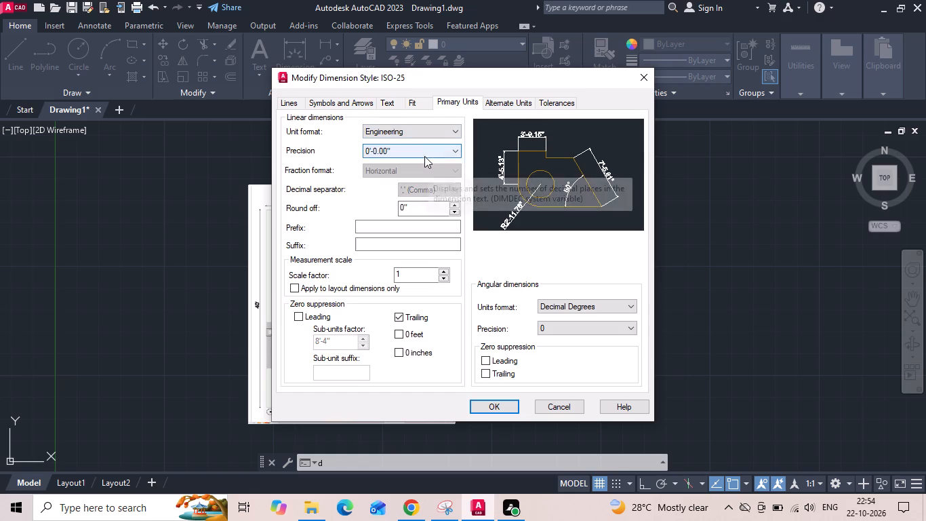
{"action": "left_click", "coordinate": [414, 172]}
{"action": "left_click", "coordinate": [482, 406]}
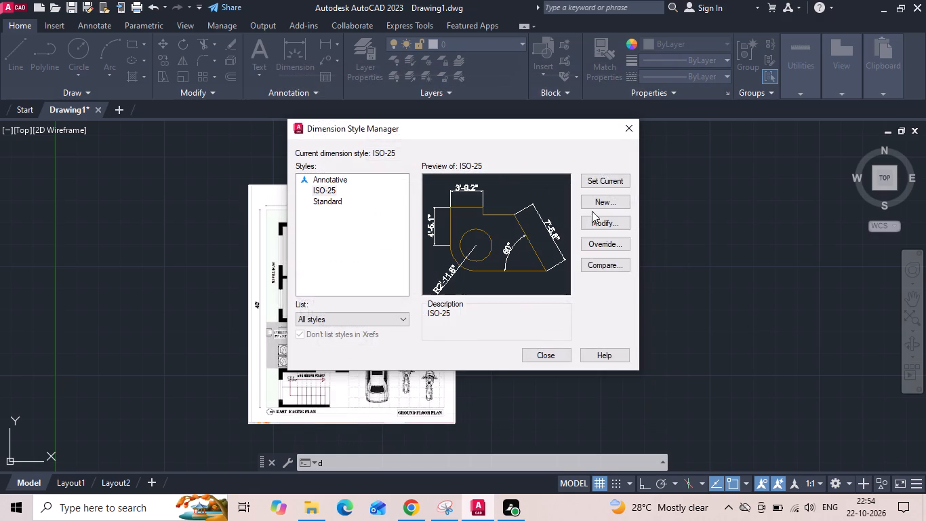
{"action": "left_click", "coordinate": [606, 176]}
{"action": "left_click", "coordinate": [545, 360]}
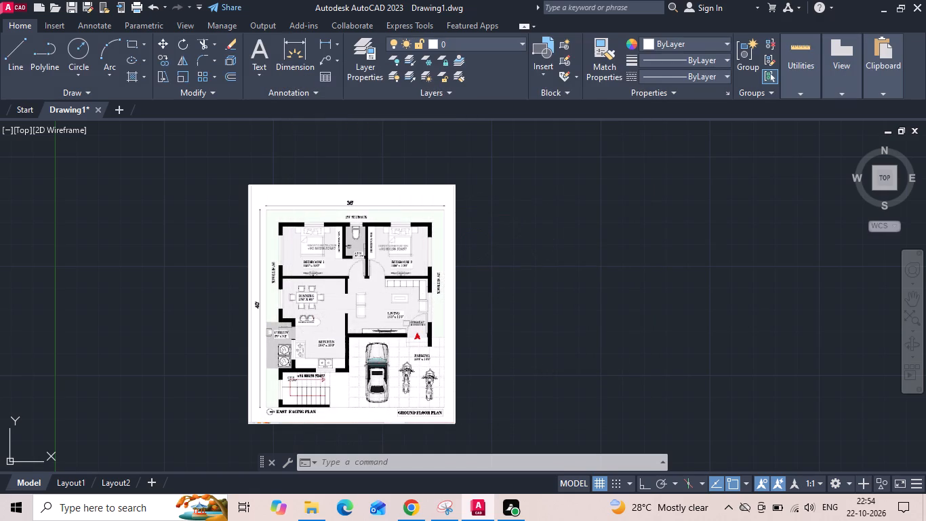
Draw a rectangle 36' long and 40' wide beside the floor plan image for the plot boundary.
{"action": "type", "text": "rec"}
{"action": "key", "text": "space"}
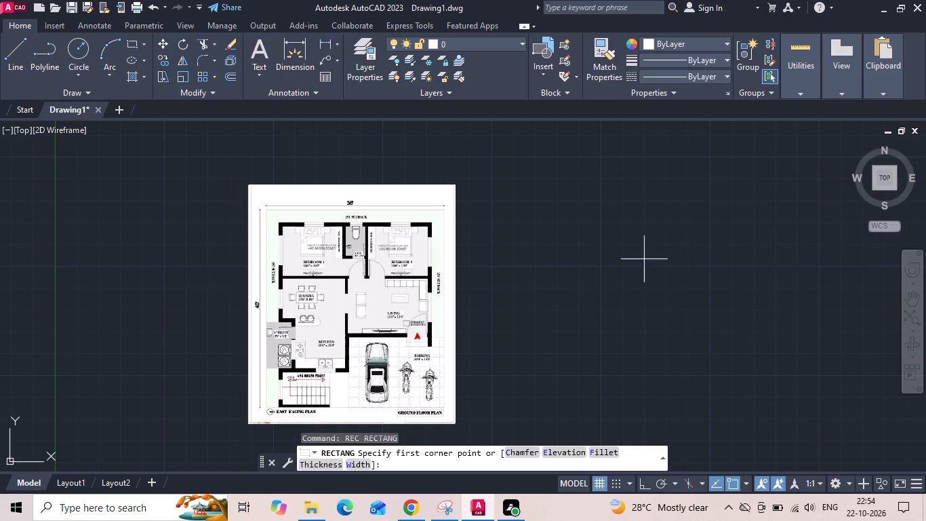
{"action": "left_click_drag", "start_coordinate": [476, 204], "coordinate": [496, 271]}
{"action": "type", "text": "d"}
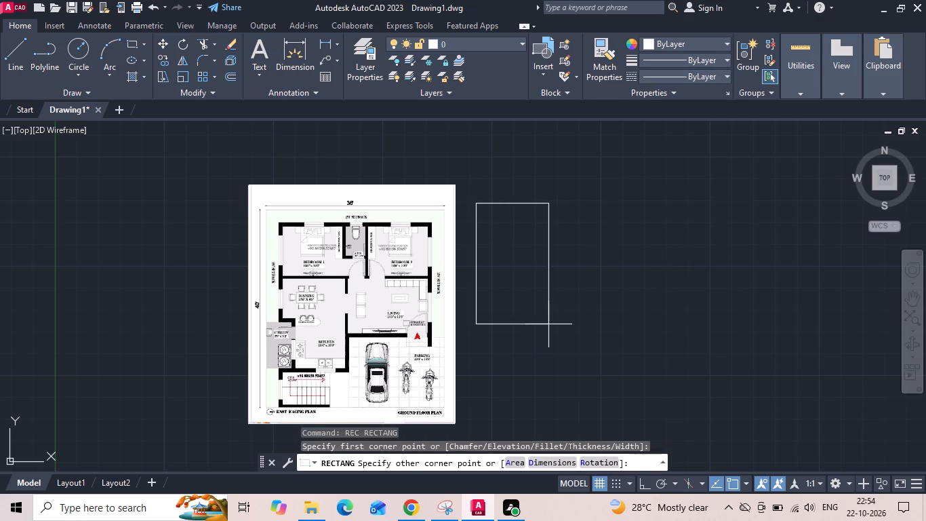
{"action": "key", "text": "space"}
{"action": "type", "text": "36'"}
{"action": "key", "text": "Return"}
{"action": "type", "text": "40'"}
{"action": "key", "text": "Return"}
{"action": "left_click", "coordinate": [517, 261]}
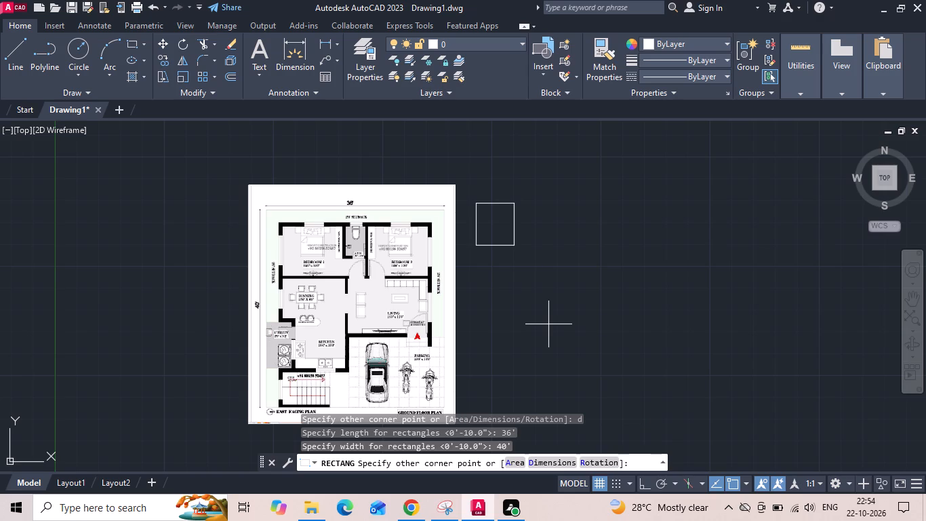
{"action": "key", "text": "Escape"}
Scale the floor plan image down about its upper-right corner until it is roughly the size of the plot rectangle.
{"action": "left_click_drag", "start_coordinate": [441, 158], "coordinate": [409, 209]}
{"action": "left_click", "coordinate": [406, 210]}
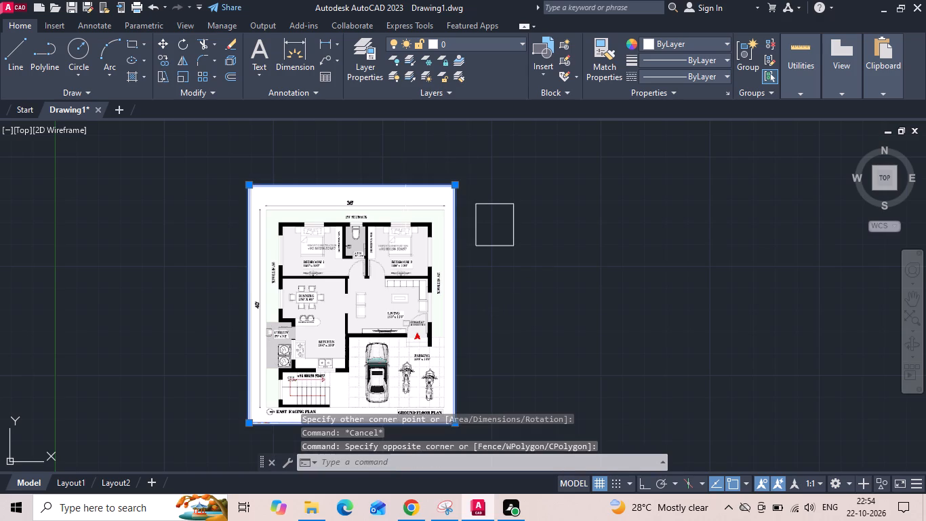
{"action": "right_click", "coordinate": [405, 208]}
{"action": "left_click", "coordinate": [447, 258]}
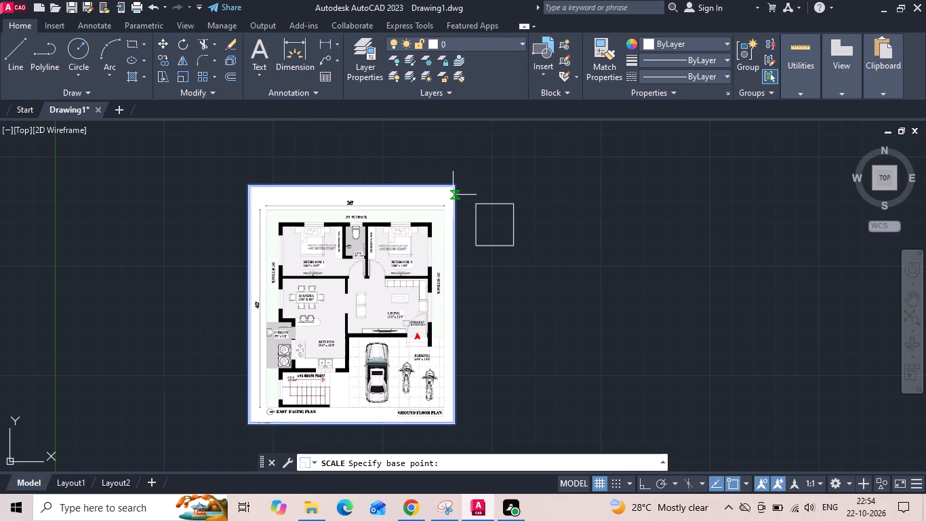
{"action": "left_click_drag", "start_coordinate": [453, 189], "coordinate": [444, 201]}
{"action": "left_click", "coordinate": [422, 229]}
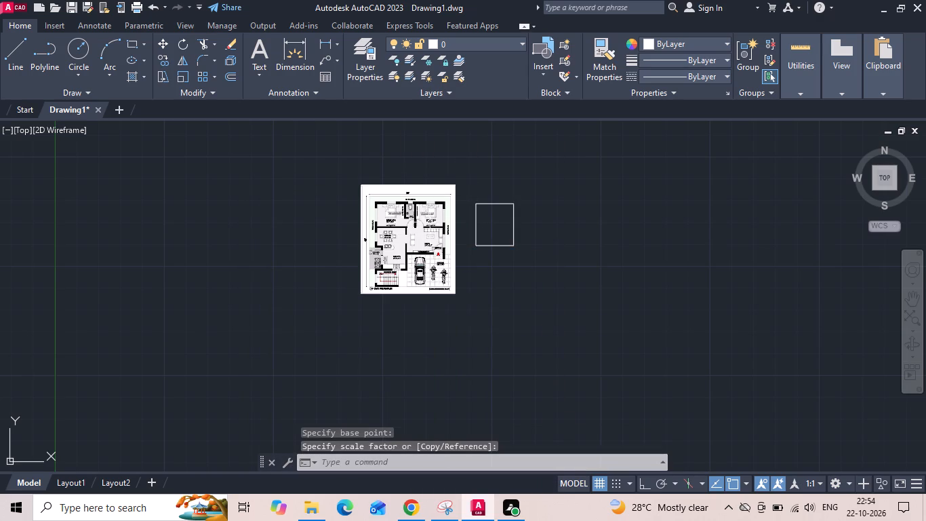
{"action": "left_click_drag", "start_coordinate": [447, 179], "coordinate": [443, 189]}
{"action": "left_click", "coordinate": [422, 216]}
{"action": "right_click", "coordinate": [421, 216]}
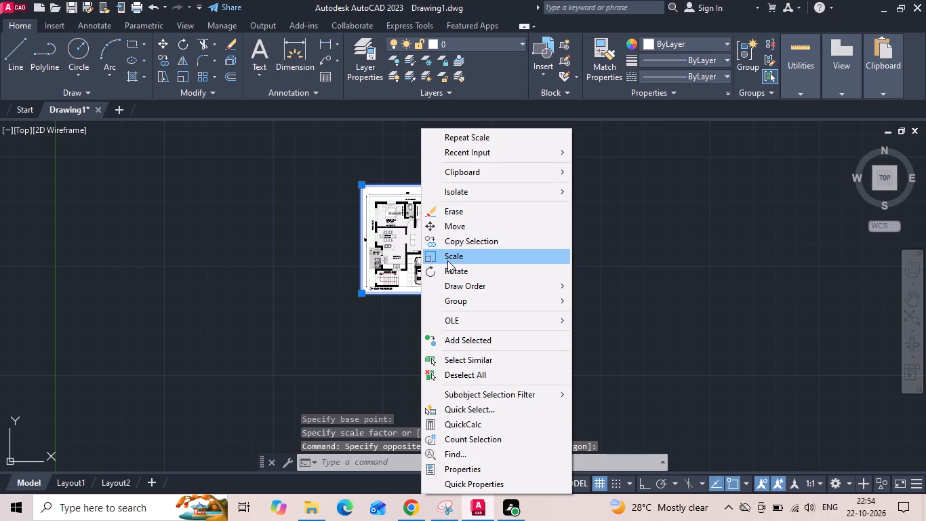
{"action": "left_click", "coordinate": [447, 260]}
{"action": "left_click", "coordinate": [455, 189]}
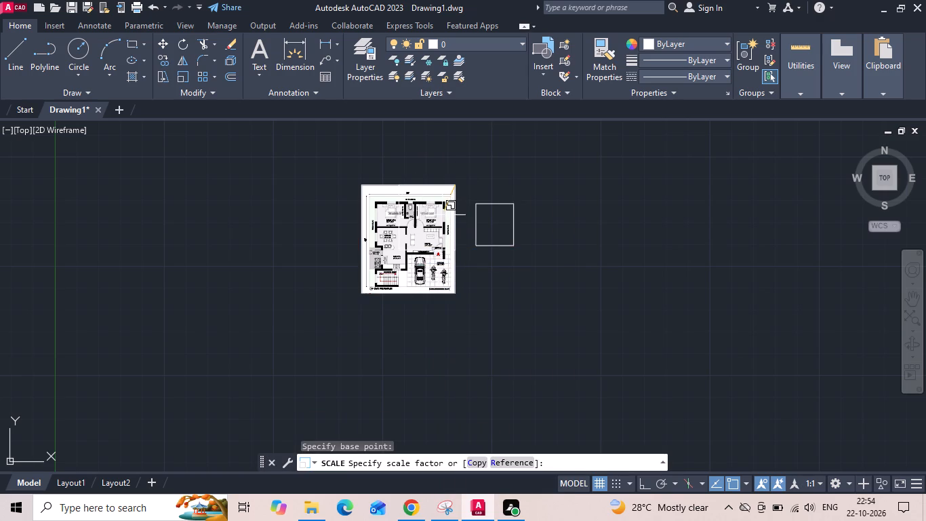
{"action": "left_click", "coordinate": [454, 208]}
{"action": "scroll", "coordinate": [456, 206], "scroll_direction": "up", "scroll_amount": 2}
{"action": "key", "text": "Escape"}
Move the floor plan image so it sits directly beside the plot rectangle at about the same height.
{"action": "left_click_drag", "start_coordinate": [468, 153], "coordinate": [454, 182]}
{"action": "left_click", "coordinate": [430, 227]}
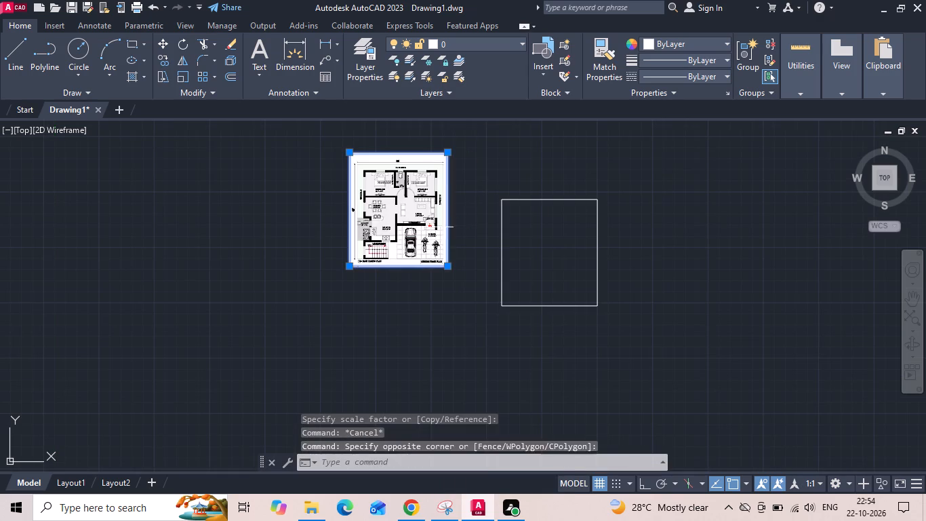
{"action": "right_click_drag", "start_coordinate": [435, 231], "coordinate": [443, 235]}
{"action": "left_click", "coordinate": [486, 222]}
{"action": "left_click", "coordinate": [469, 228]}
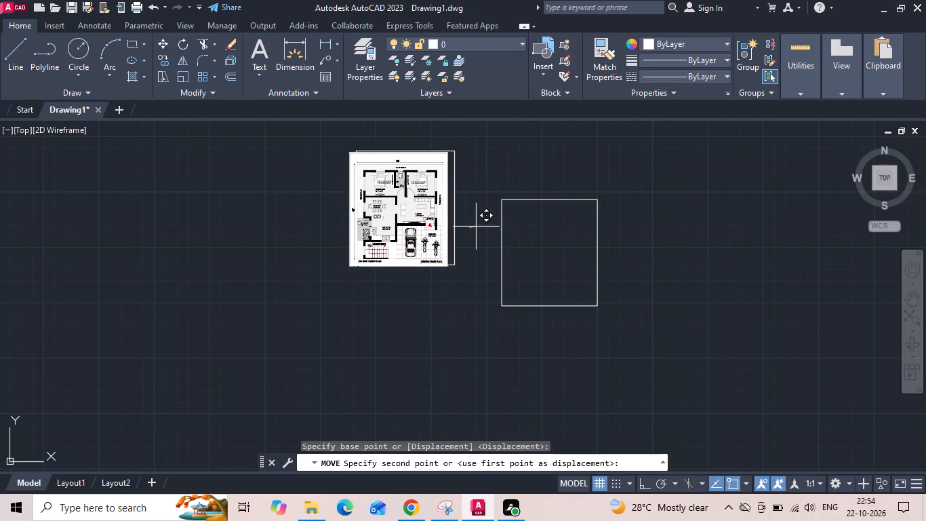
{"action": "left_click", "coordinate": [493, 269]}
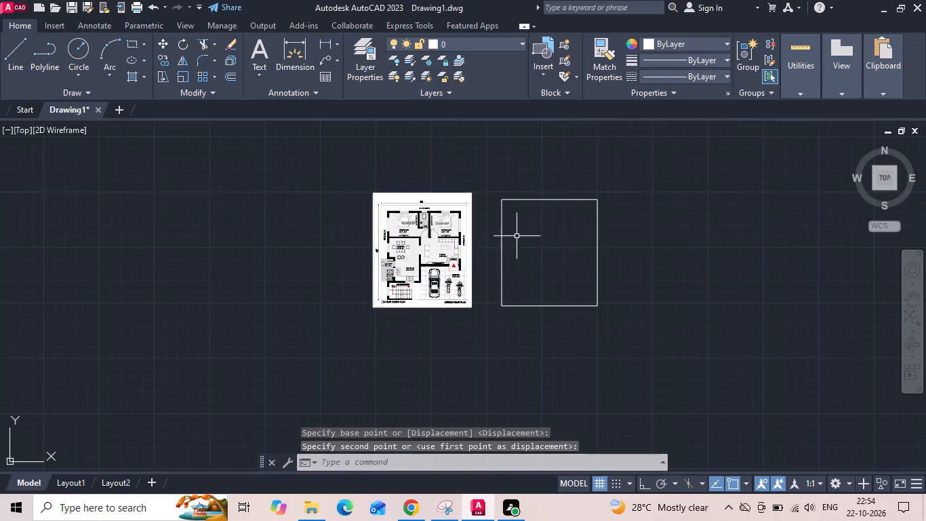
Offset the plot rectangle 2'6" inward for the setback line.
{"action": "scroll", "coordinate": [508, 219], "scroll_direction": "up", "scroll_amount": 2}
{"action": "middle_click_drag", "start_coordinate": [508, 266], "coordinate": [523, 252]}
{"action": "scroll", "coordinate": [449, 241], "scroll_direction": "up", "scroll_amount": 2}
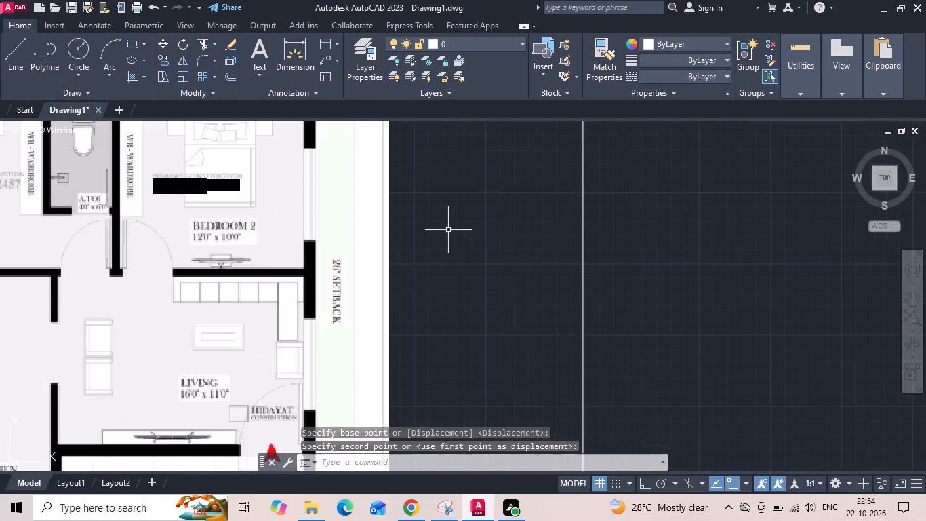
{"action": "scroll", "coordinate": [453, 247], "scroll_direction": "down", "scroll_amount": 1}
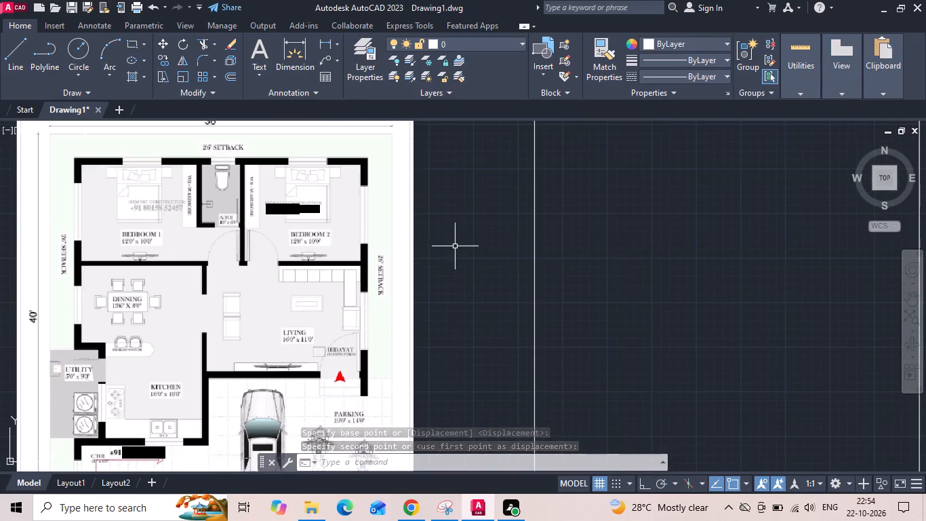
{"action": "type", "text": "o"}
{"action": "key", "text": "space"}
{"action": "type", "text": "2'6"}
{"action": "key", "text": "space"}
{"action": "scroll", "coordinate": [527, 253], "scroll_direction": "down", "scroll_amount": 1}
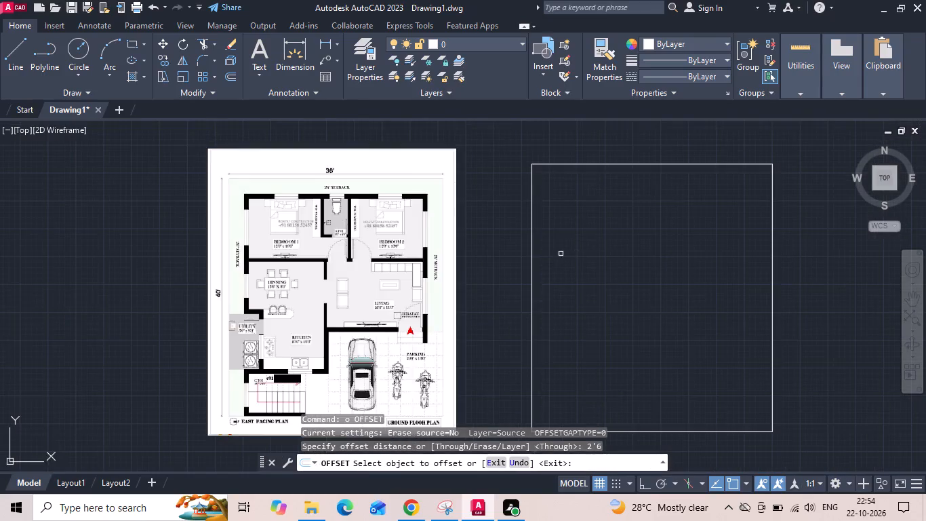
{"action": "left_click_drag", "start_coordinate": [531, 281], "coordinate": [561, 270]}
{"action": "left_click", "coordinate": [615, 260]}
{"action": "key", "text": "Escape"}
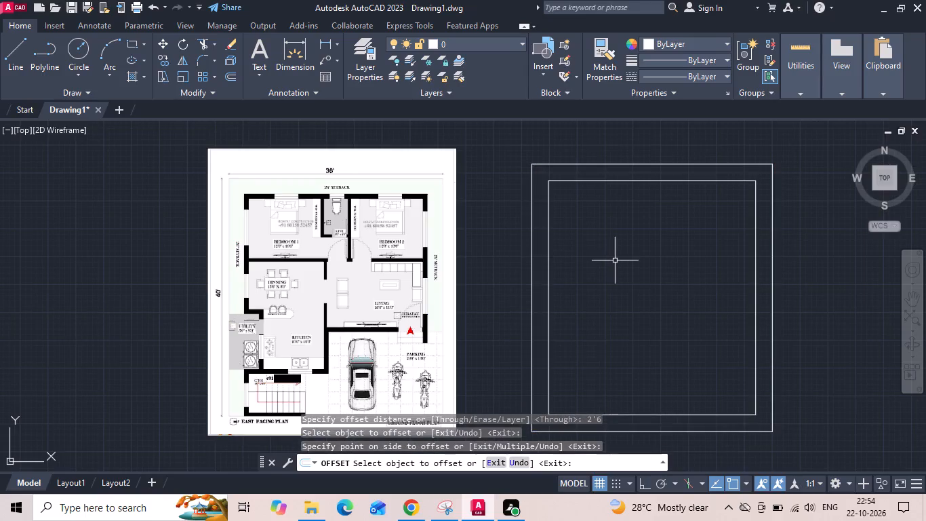
Offset the setback rectangle 9" inward to form the outer wall thickness.
{"action": "type", "text": "o 9"}
{"action": "key", "text": "space"}
{"action": "left_click_drag", "start_coordinate": [549, 285], "coordinate": [589, 270]}
{"action": "left_click", "coordinate": [657, 256]}
{"action": "key", "text": "Escape"}
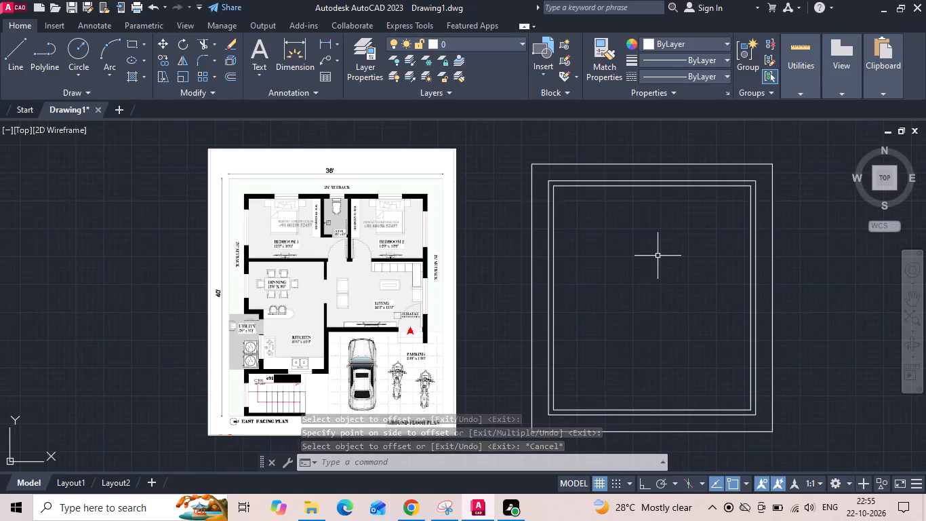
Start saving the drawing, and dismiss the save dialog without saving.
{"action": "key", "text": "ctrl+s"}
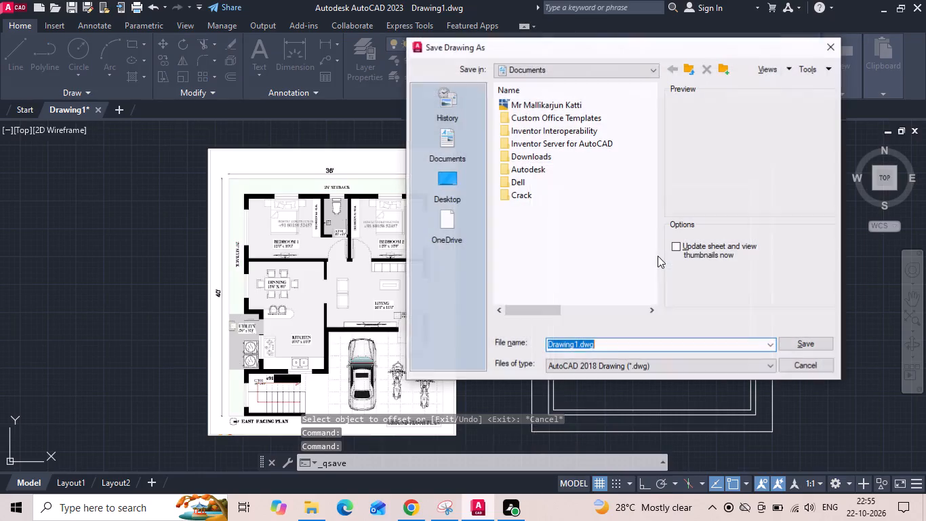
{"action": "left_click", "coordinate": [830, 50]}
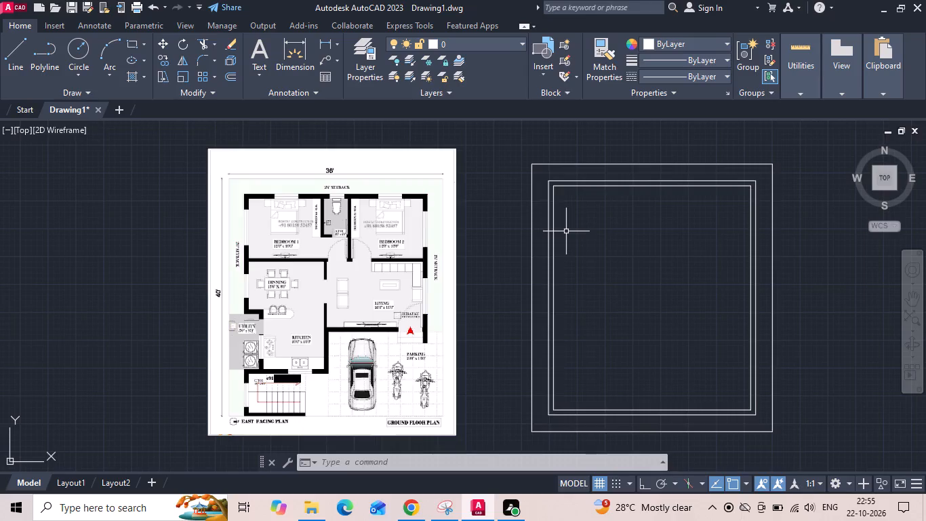
Explode the innermost wall rectangle and the setback rectangle around it into separate lines.
{"action": "middle_click_drag", "start_coordinate": [538, 248], "coordinate": [621, 270]}
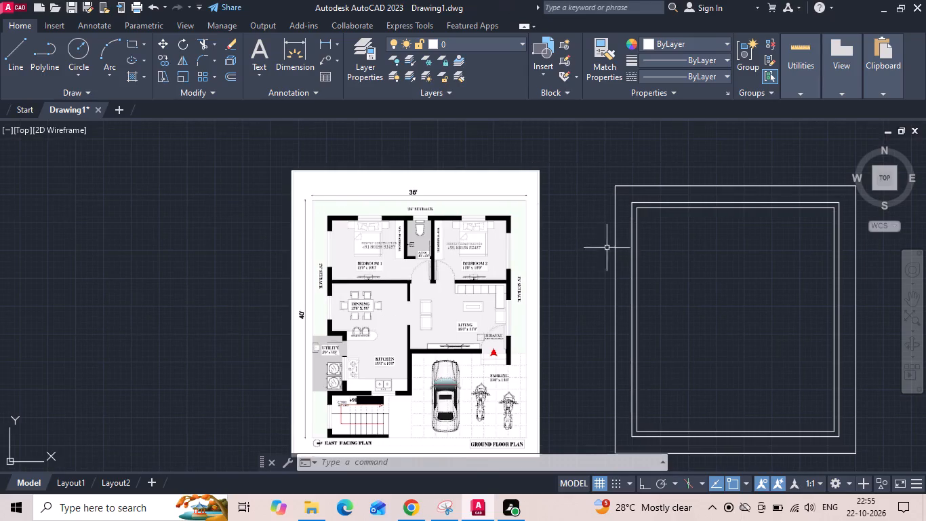
{"action": "key", "text": "Escape"}
{"action": "middle_click_drag", "start_coordinate": [649, 237], "coordinate": [544, 213]}
{"action": "type", "text": "x"}
{"action": "key", "text": "space"}
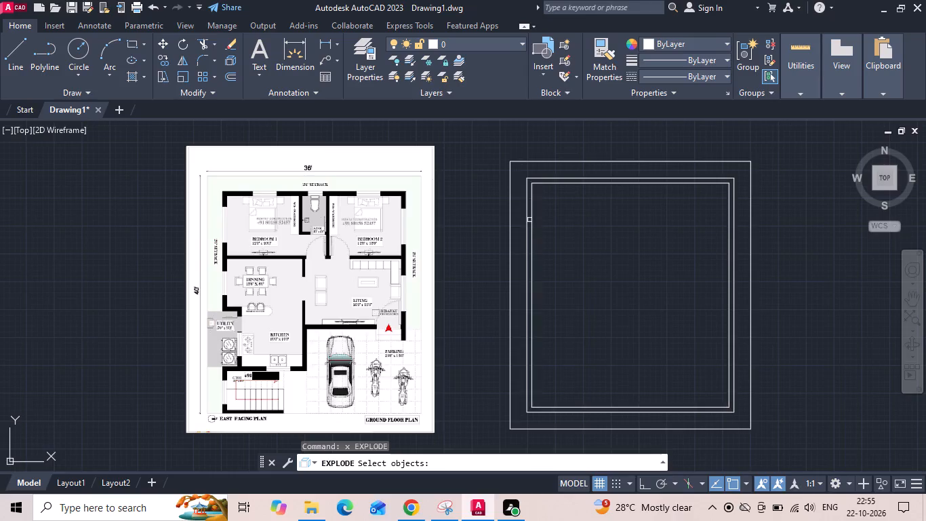
{"action": "left_click", "coordinate": [531, 227]}
{"action": "key", "text": "space"}
{"action": "left_click", "coordinate": [526, 239]}
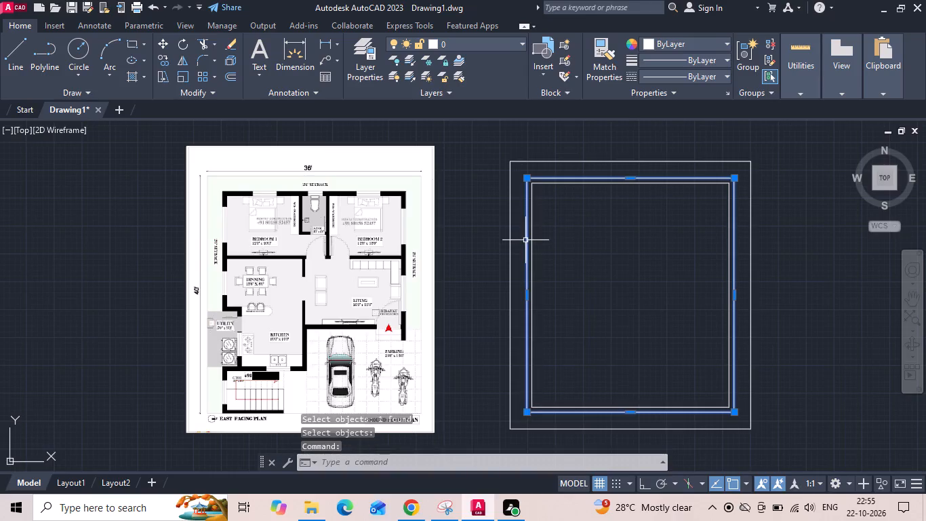
{"action": "type", "text": "x"}
{"action": "key", "text": "space"}
{"action": "key", "text": "Escape"}
Offset the inner face line of the west outer wall 12' inward for the Bedroom 1 width.
{"action": "type", "text": "o"}
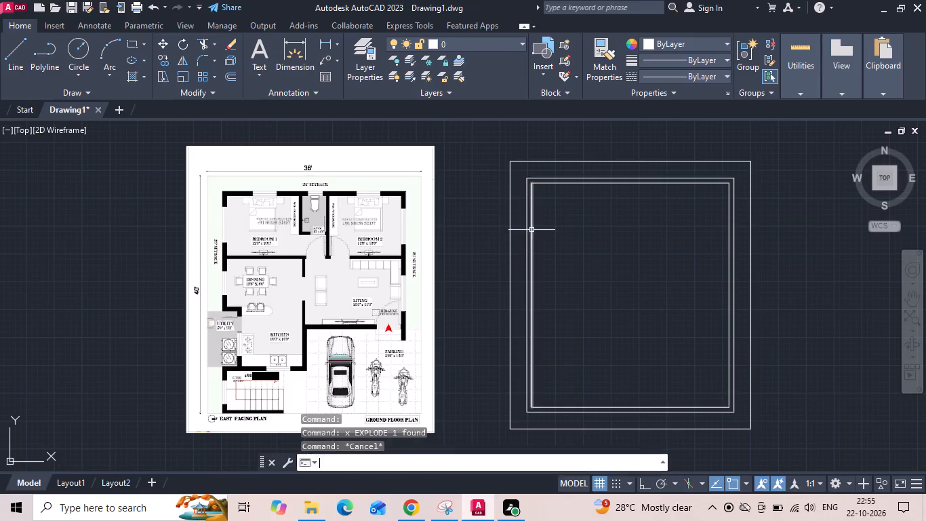
{"action": "key", "text": "space"}
{"action": "type", "text": "12'"}
{"action": "key", "text": "Return"}
{"action": "left_click_drag", "start_coordinate": [534, 238], "coordinate": [544, 235]}
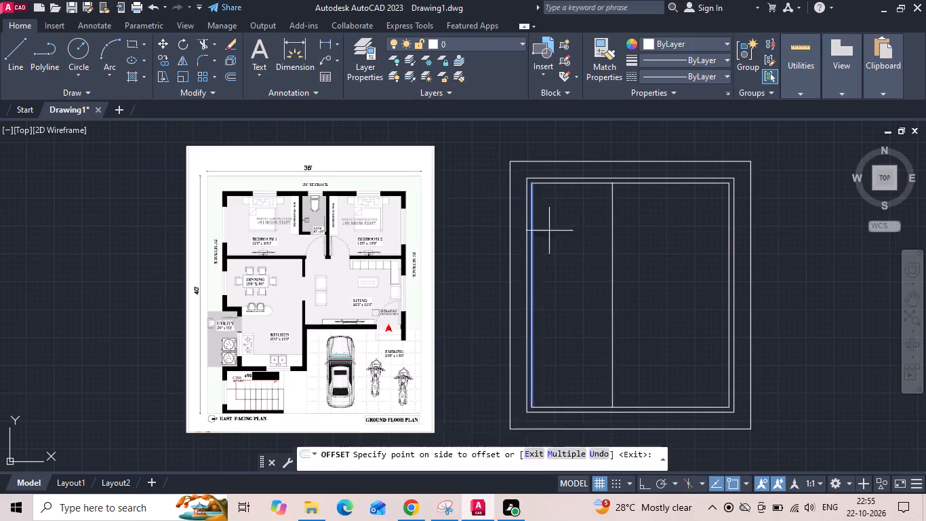
{"action": "left_click", "coordinate": [573, 222]}
{"action": "key", "text": "Escape"}
Offset the inner face line of the north outer wall 10' down for the bedroom depth.
{"action": "key", "text": "o"}
{"action": "key", "text": "space"}
{"action": "type", "text": "10'"}
{"action": "key", "text": "Return"}
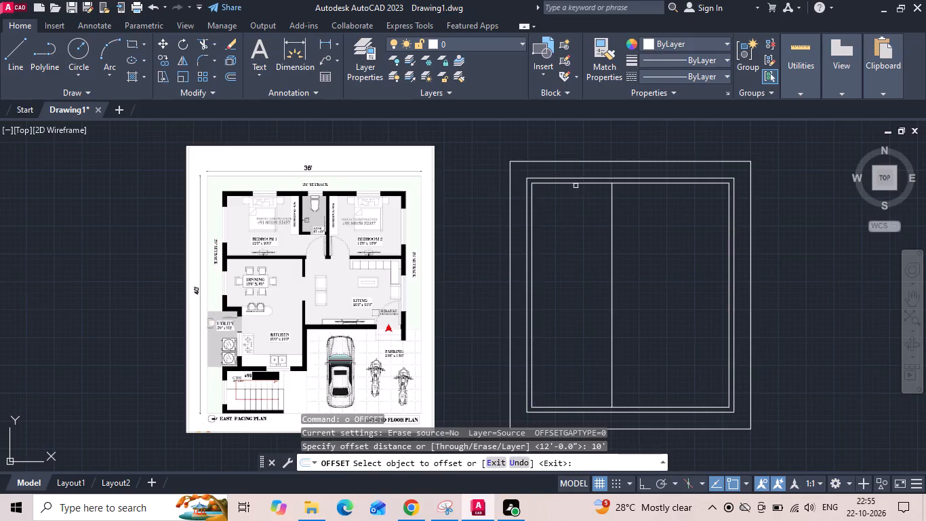
{"action": "left_click_drag", "start_coordinate": [576, 183], "coordinate": [577, 197]}
{"action": "left_click", "coordinate": [573, 242]}
{"action": "key", "text": "Escape"}
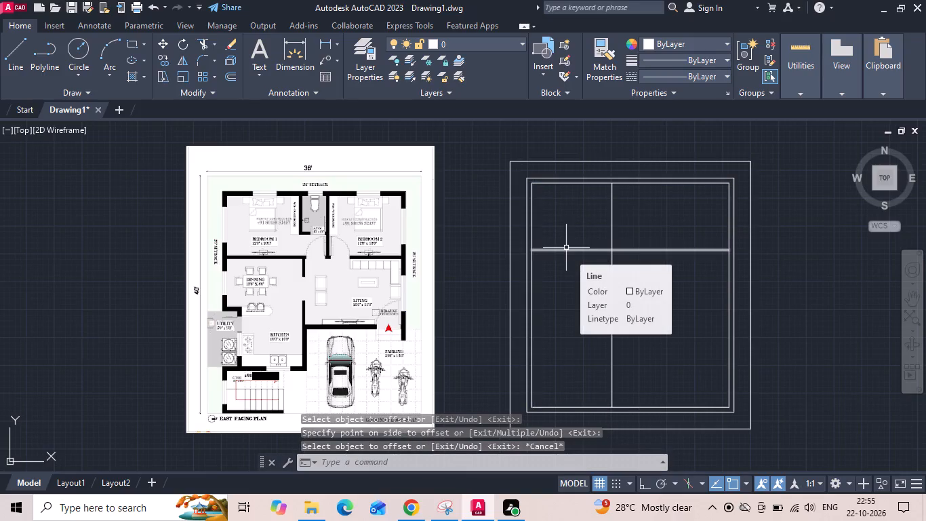
Offset the inner face line of the east outer wall 12' inward for the Bedroom 2 width.
{"action": "key", "text": "o"}
{"action": "key", "text": "space"}
{"action": "type", "text": "12'"}
{"action": "key", "text": "Return"}
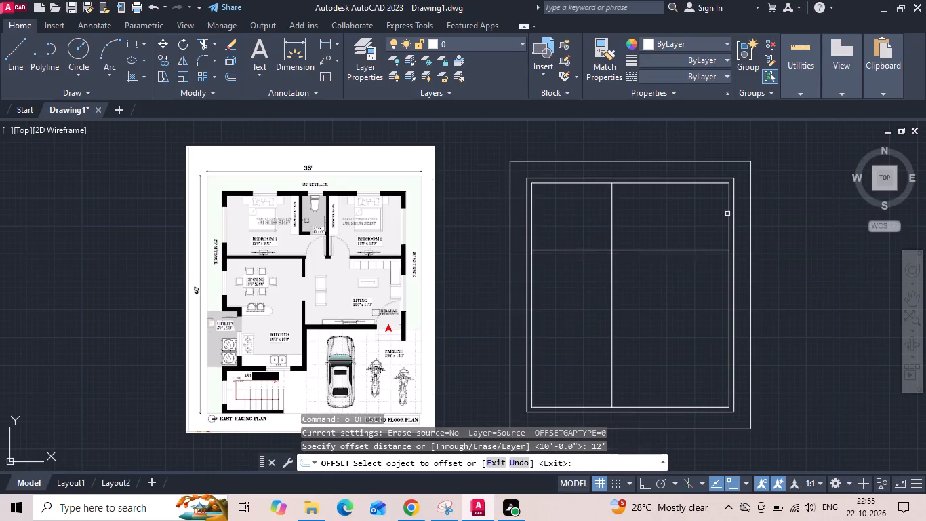
{"action": "left_click_drag", "start_coordinate": [729, 212], "coordinate": [704, 226]}
{"action": "left_click", "coordinate": [700, 228]}
{"action": "middle_click_drag", "start_coordinate": [697, 229], "coordinate": [586, 234]}
{"action": "key", "text": "Escape"}
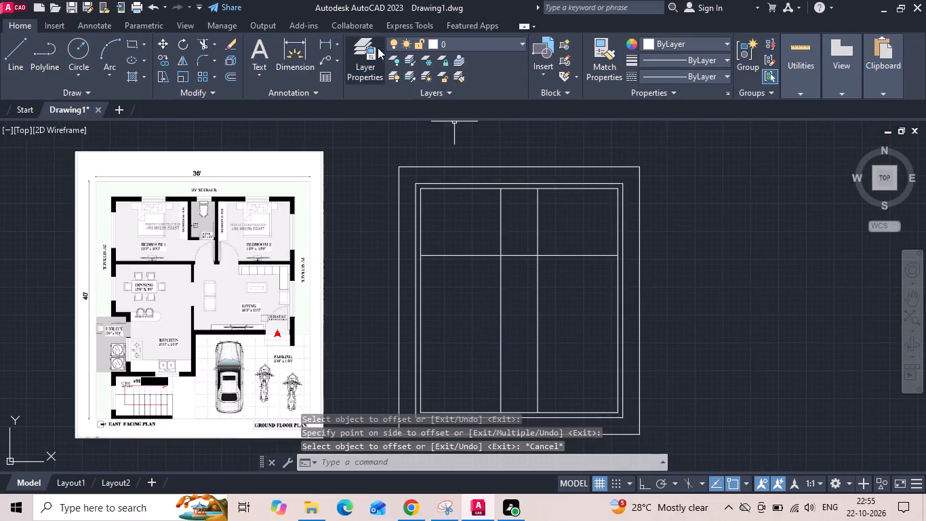
Check the distance between the two vertical bedroom lines with a temporary linear dimension.
{"action": "left_click", "coordinate": [325, 44]}
{"action": "scroll", "coordinate": [550, 217], "scroll_direction": "up", "scroll_amount": 1}
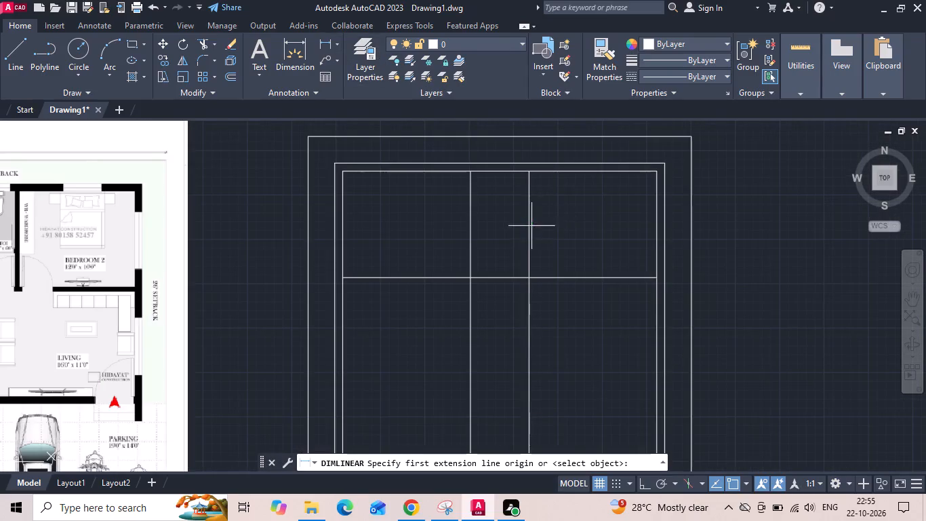
{"action": "left_click", "coordinate": [531, 228]}
{"action": "left_click", "coordinate": [476, 225]}
{"action": "scroll", "coordinate": [476, 225], "scroll_direction": "up", "scroll_amount": 1}
{"action": "key", "text": "Escape"}
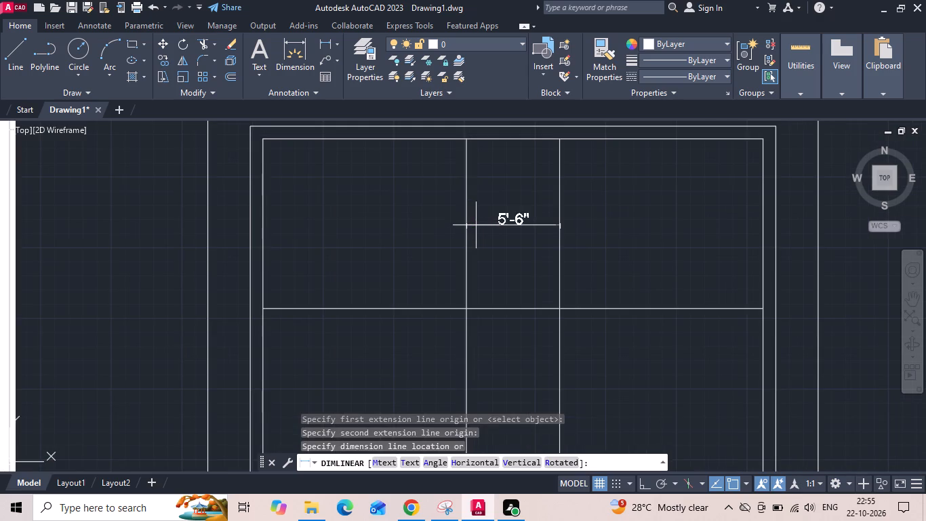
Offset both vertical bedroom lines 6" towards each other and the horizontal bedroom line 6" down to form partition walls.
{"action": "type", "text": "o"}
{"action": "key", "text": "space"}
{"action": "key", "text": "5"}
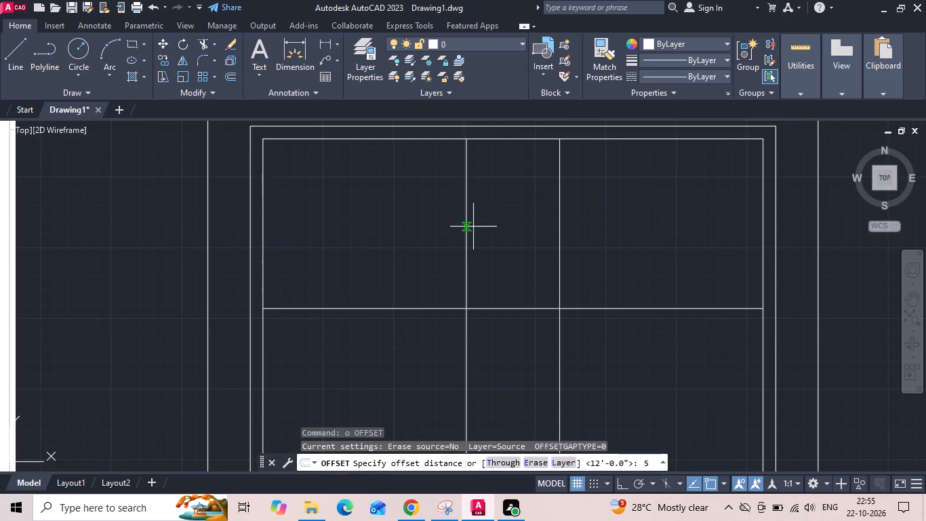
{"action": "key", "text": "BackSpace"}
{"action": "type", "text": "6"}
{"action": "key", "text": "space"}
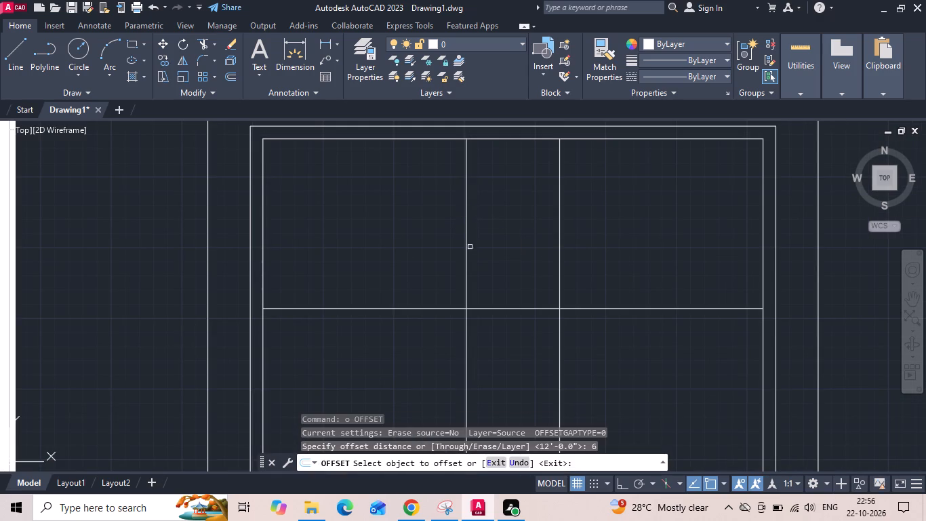
{"action": "left_click_drag", "start_coordinate": [468, 273], "coordinate": [487, 270]}
{"action": "left_click", "coordinate": [574, 243]}
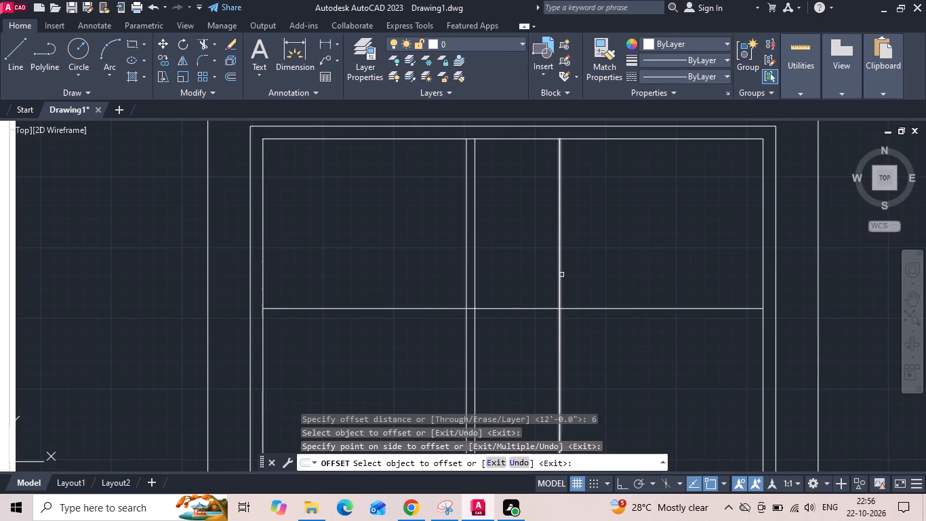
{"action": "left_click_drag", "start_coordinate": [559, 277], "coordinate": [544, 284]}
{"action": "left_click", "coordinate": [481, 301]}
{"action": "left_click_drag", "start_coordinate": [527, 308], "coordinate": [516, 340]}
{"action": "left_click", "coordinate": [508, 348]}
{"action": "key", "text": "Escape"}
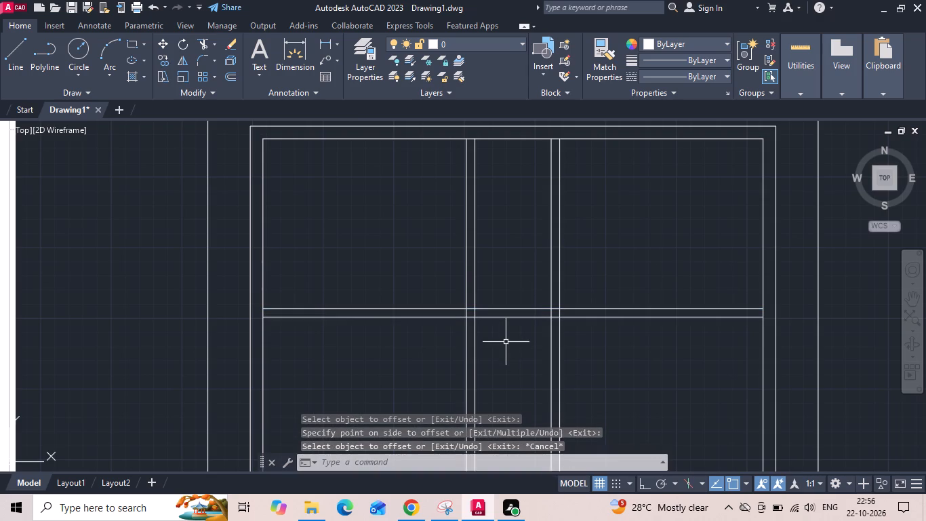
Check the clear width between the two vertical partition walls with a temporary linear dimension.
{"action": "key", "text": "d"}
{"action": "type", "text": "li"}
{"action": "key", "text": "space"}
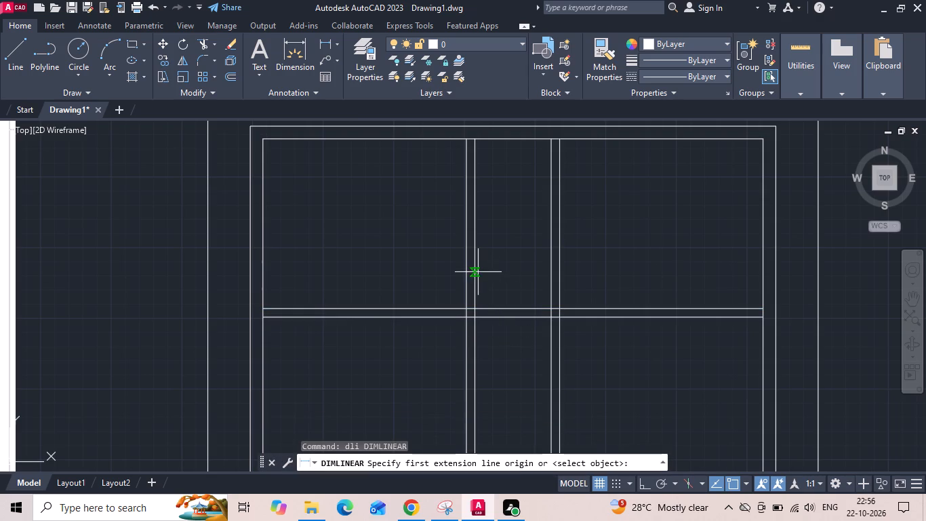
{"action": "left_click", "coordinate": [478, 272]}
{"action": "left_click", "coordinate": [550, 273]}
{"action": "key", "text": "Escape"}
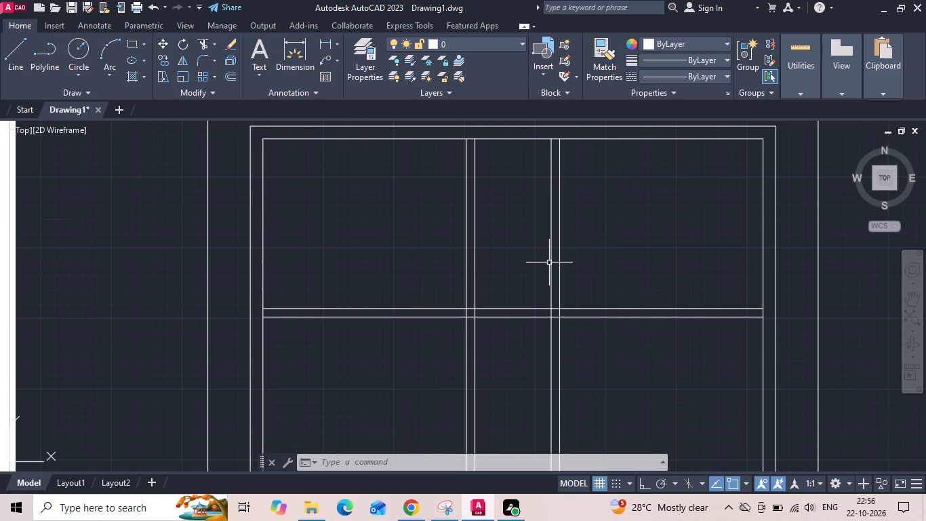
{"action": "scroll", "coordinate": [478, 296], "scroll_direction": "down", "scroll_amount": 2}
{"action": "key", "text": "Escape"}
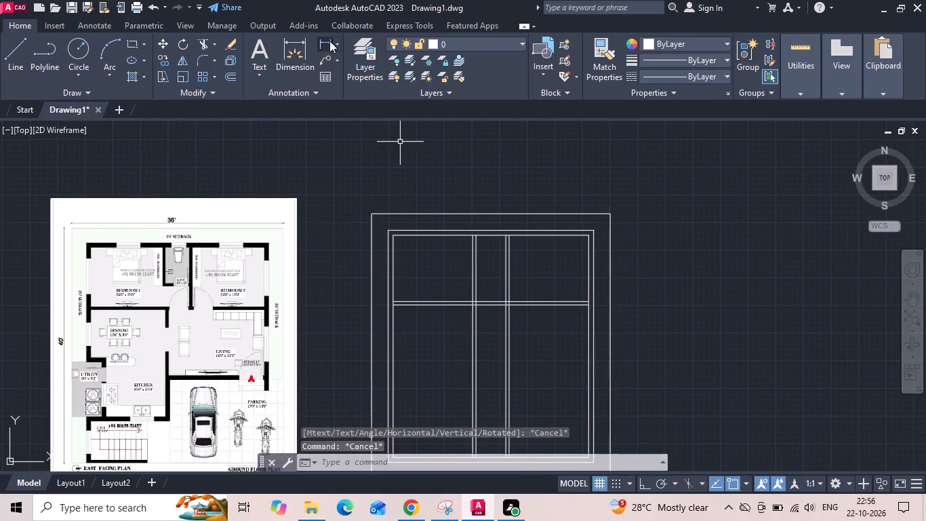
Add a linear dimension for the plot's full width just above its top edge.
{"action": "left_click", "coordinate": [329, 41]}
{"action": "scroll", "coordinate": [350, 201], "scroll_direction": "up", "scroll_amount": 1}
{"action": "left_click", "coordinate": [380, 225]}
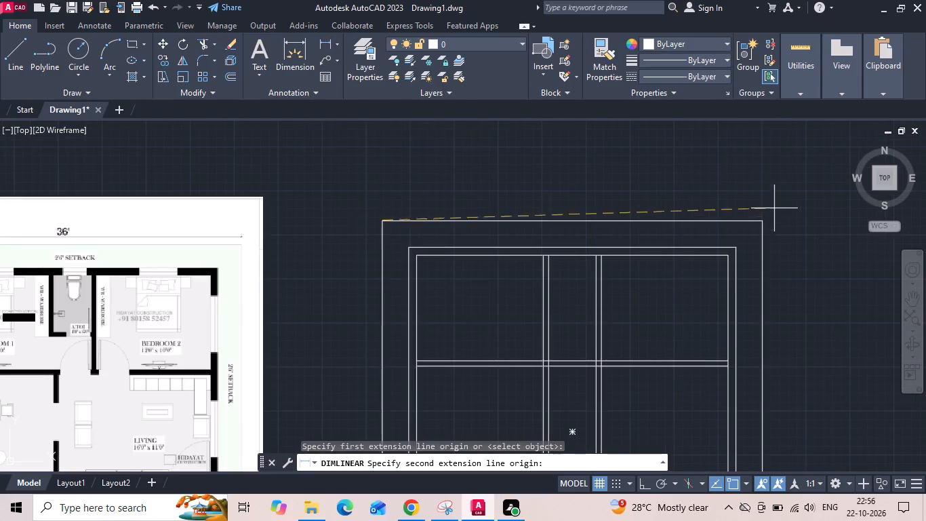
{"action": "left_click", "coordinate": [763, 222]}
{"action": "left_click", "coordinate": [759, 208]}
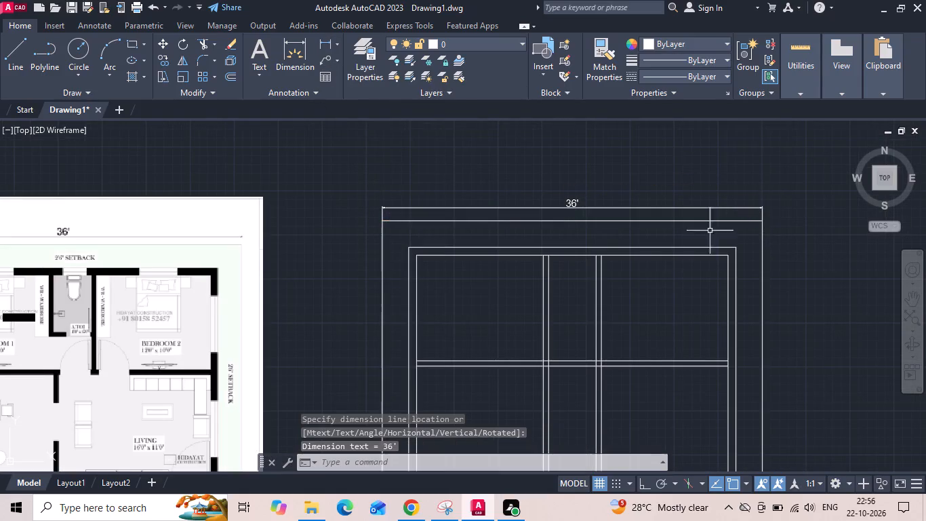
Add linear dimensions for the clear widths of Bedroom 1 and Bedroom 2 inside the rooms.
{"action": "key", "text": "space"}
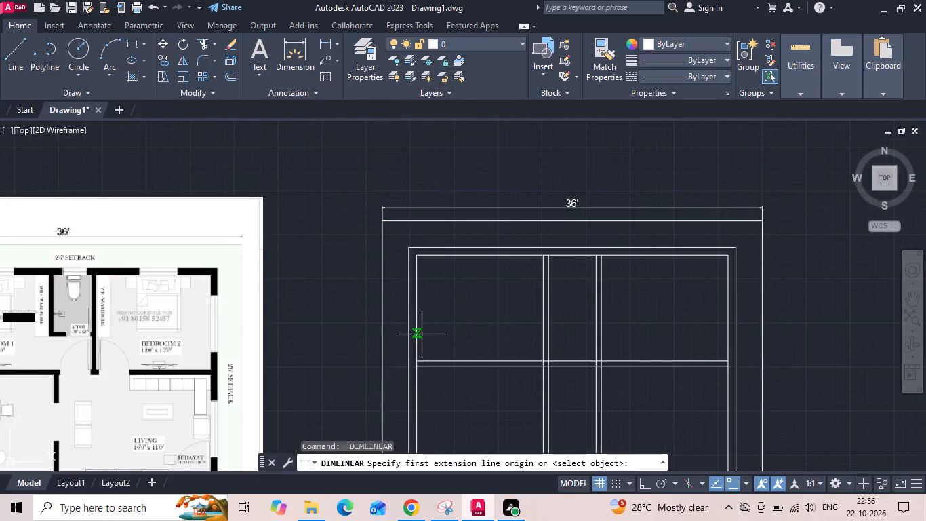
{"action": "left_click_drag", "start_coordinate": [419, 334], "coordinate": [426, 334]}
{"action": "left_click", "coordinate": [542, 338]}
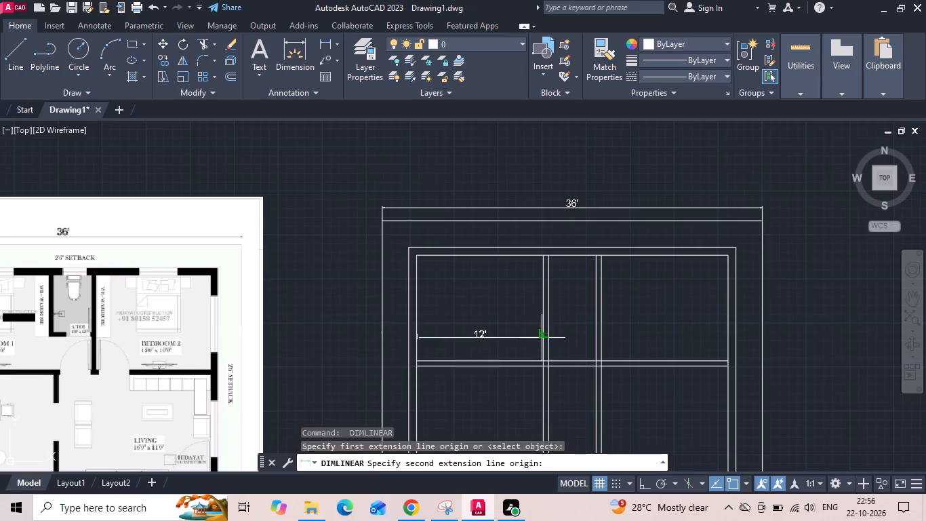
{"action": "left_click", "coordinate": [541, 323]}
{"action": "key", "text": "space"}
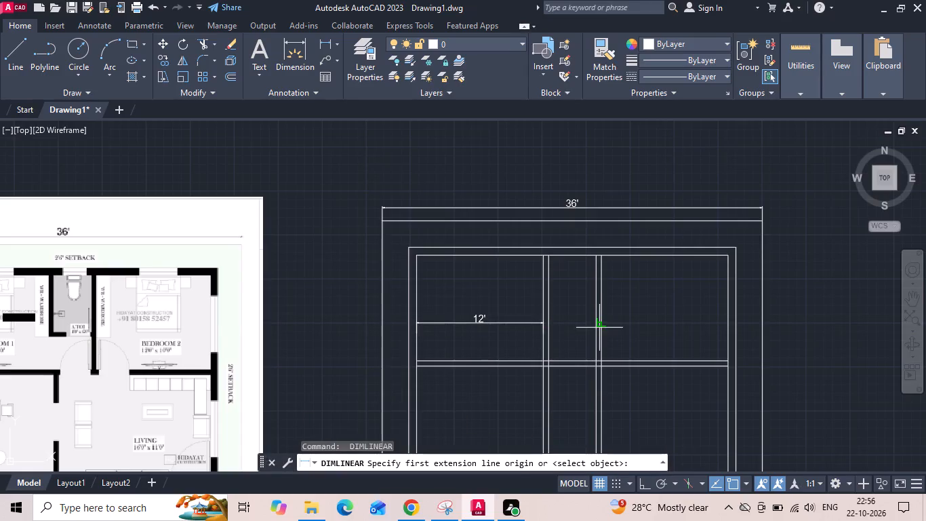
{"action": "left_click", "coordinate": [601, 322]}
{"action": "left_click", "coordinate": [729, 324]}
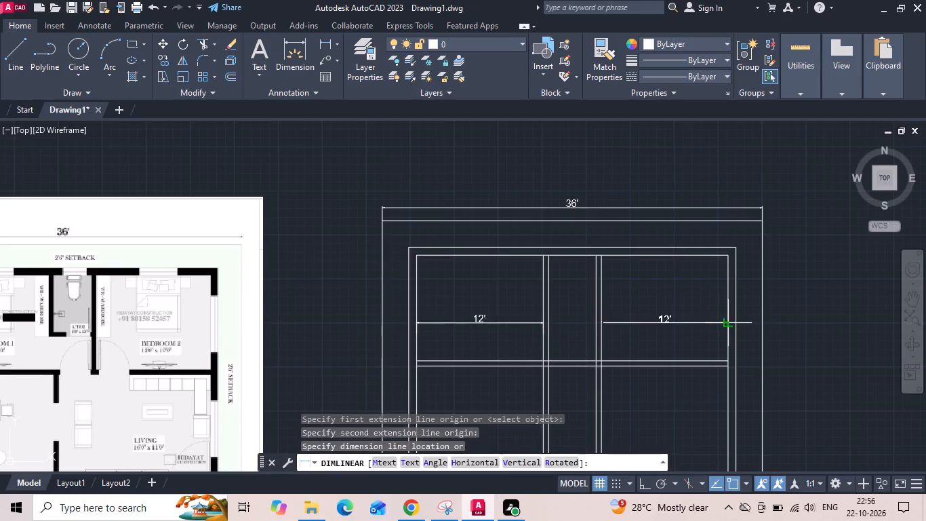
{"action": "left_click", "coordinate": [730, 322]}
{"action": "middle_click_drag", "start_coordinate": [679, 324], "coordinate": [677, 287]}
{"action": "key", "text": "Escape"}
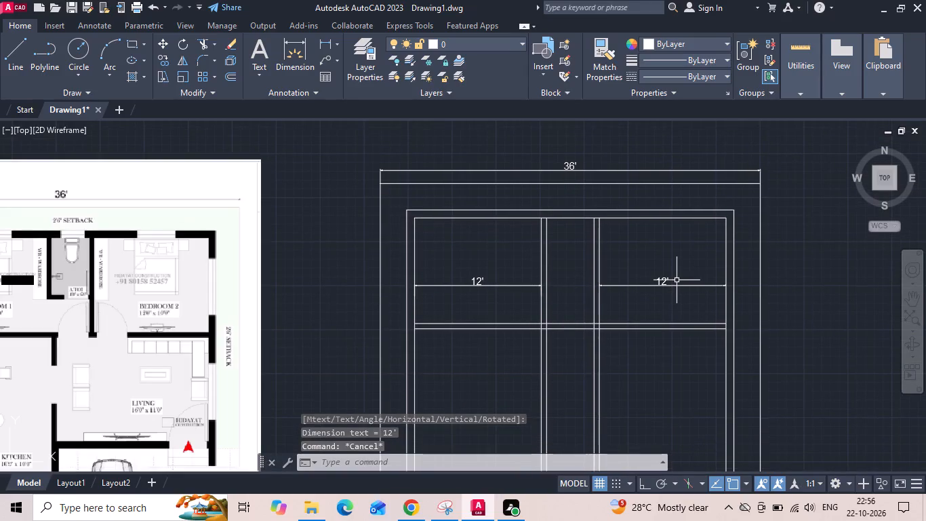
Offset the lower face line of the horizontal bedroom partition 8' down for the dining area.
{"action": "type", "text": "o"}
{"action": "key", "text": "space"}
{"action": "type", "text": "8'"}
{"action": "key", "text": "Return"}
{"action": "middle_click_drag", "start_coordinate": [540, 324], "coordinate": [552, 236]}
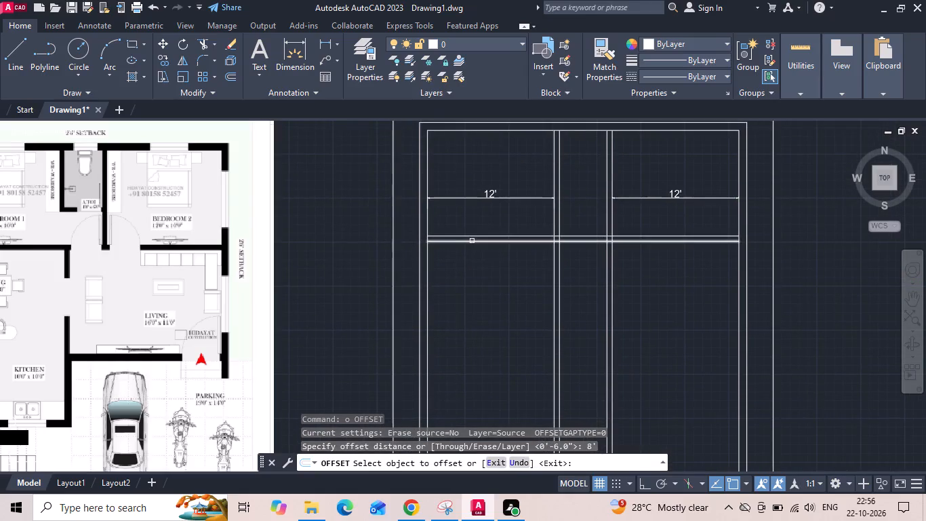
{"action": "left_click_drag", "start_coordinate": [470, 242], "coordinate": [468, 252]}
{"action": "left_click", "coordinate": [447, 330]}
{"action": "key", "text": "Escape"}
Offset the line below the dining area 9" down to give it wall thickness.
{"action": "type", "text": "o"}
{"action": "key", "text": "space"}
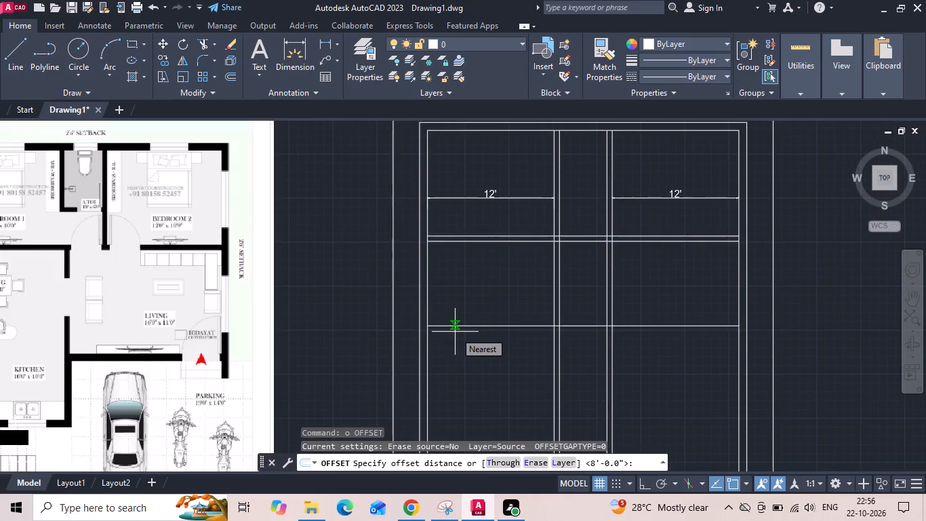
{"action": "key", "text": "6"}
{"action": "key", "text": "Escape"}
{"action": "type", "text": "o"}
{"action": "key", "text": "space"}
{"action": "key", "text": "9"}
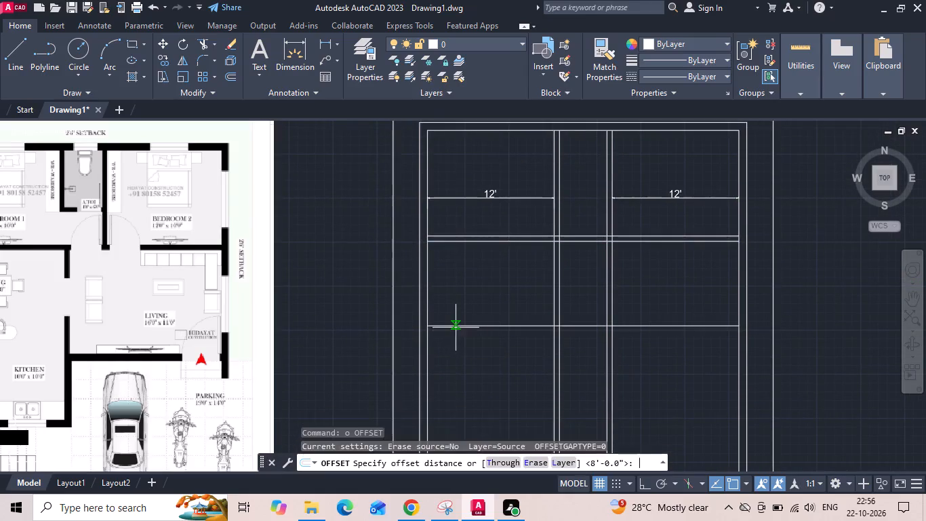
{"action": "key", "text": "space"}
{"action": "left_click_drag", "start_coordinate": [458, 327], "coordinate": [454, 363]}
{"action": "left_click", "coordinate": [450, 376]}
{"action": "middle_click_drag", "start_coordinate": [466, 334], "coordinate": [477, 285]}
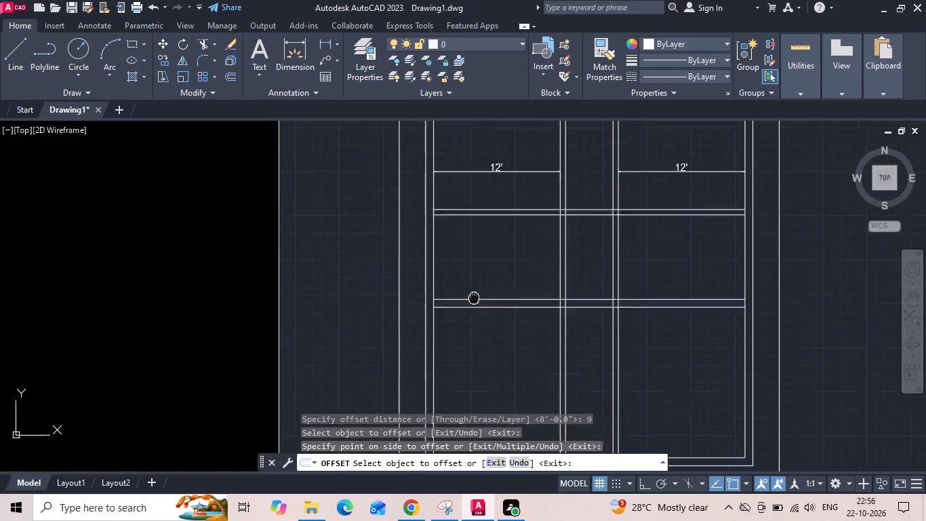
{"action": "middle_click_drag", "start_coordinate": [477, 285], "coordinate": [483, 256]}
{"action": "key", "text": "Escape"}
Offset the lower face line of the wall below the dining area 10' down for the kitchen depth.
{"action": "type", "text": "o 10"}
{"action": "key", "text": "apostrophe"}
{"action": "key", "text": "Return"}
{"action": "left_click_drag", "start_coordinate": [483, 255], "coordinate": [483, 275]}
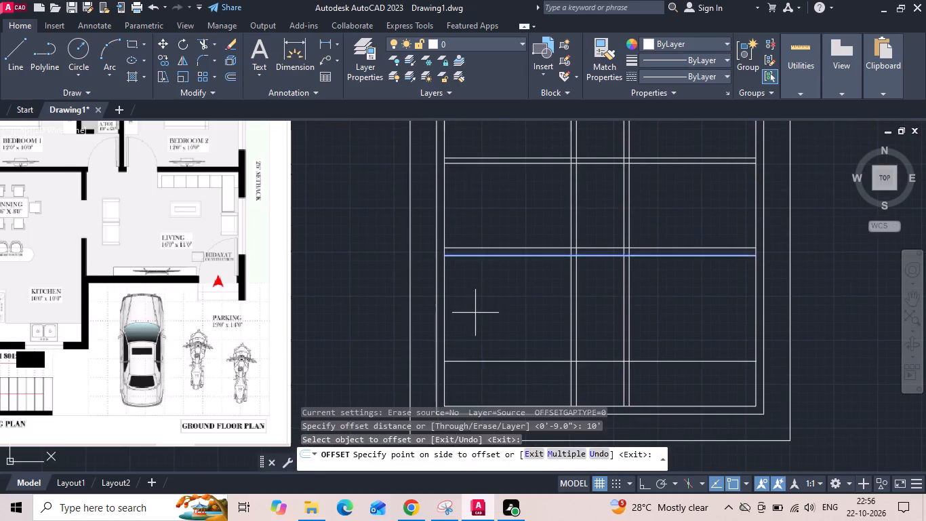
{"action": "left_click", "coordinate": [475, 313]}
{"action": "middle_click_drag", "start_coordinate": [478, 307], "coordinate": [507, 216]}
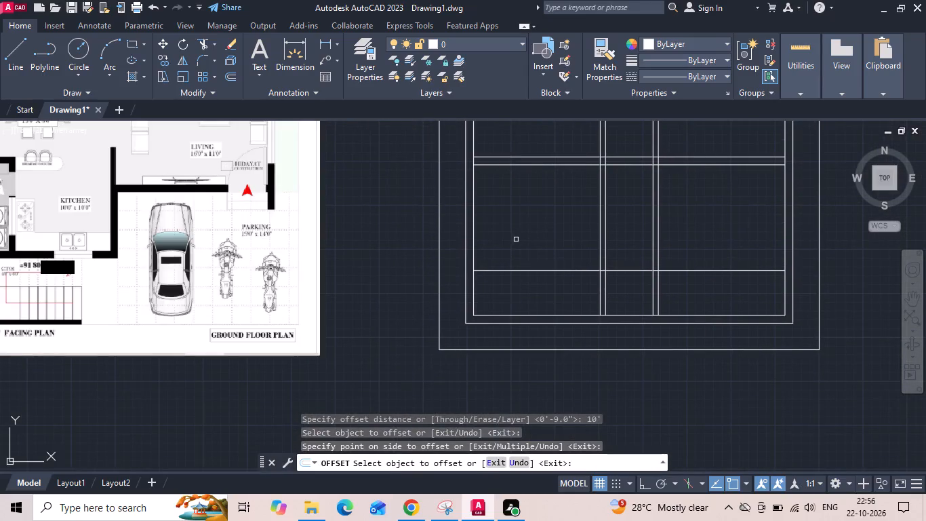
{"action": "key", "text": "Escape"}
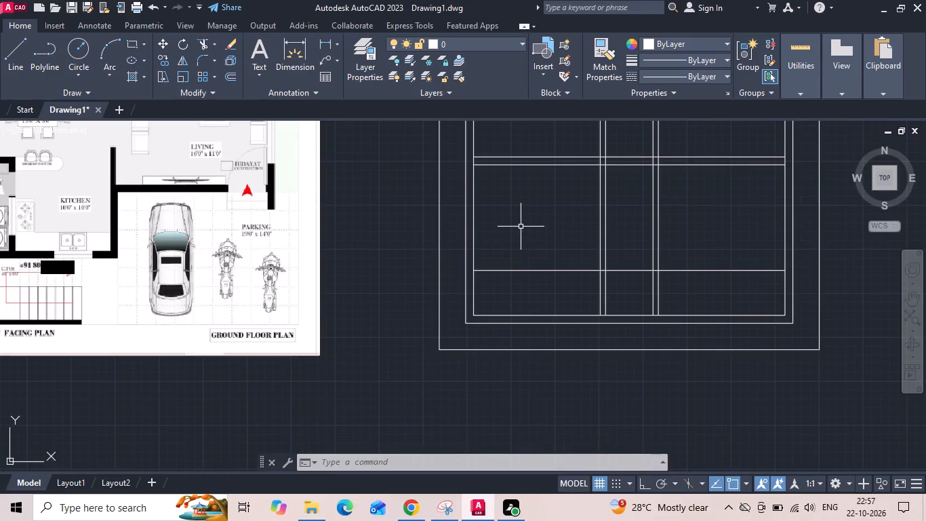
Offset the line below the kitchen 9" down to give it wall thickness.
{"action": "type", "text": "o 9"}
{"action": "key", "text": "space"}
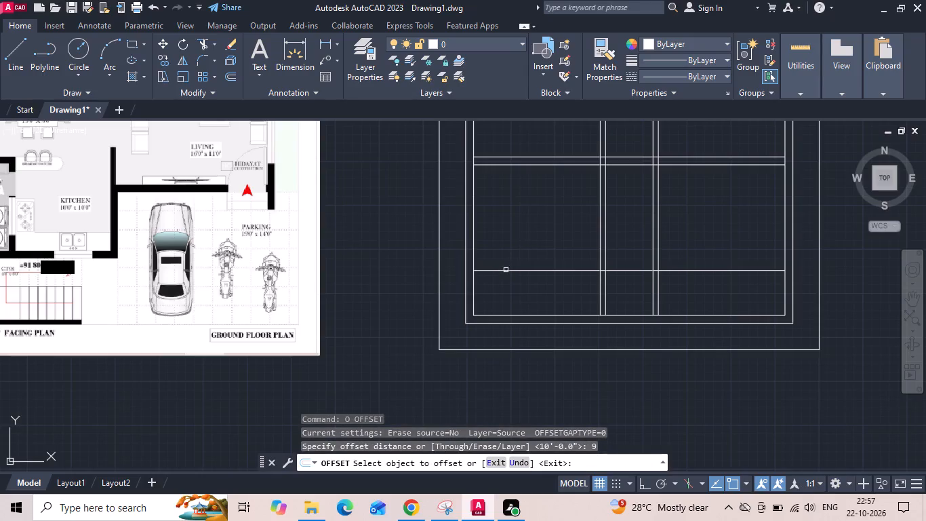
{"action": "left_click", "coordinate": [504, 271]}
{"action": "left_click", "coordinate": [498, 305]}
{"action": "key", "text": "Escape"}
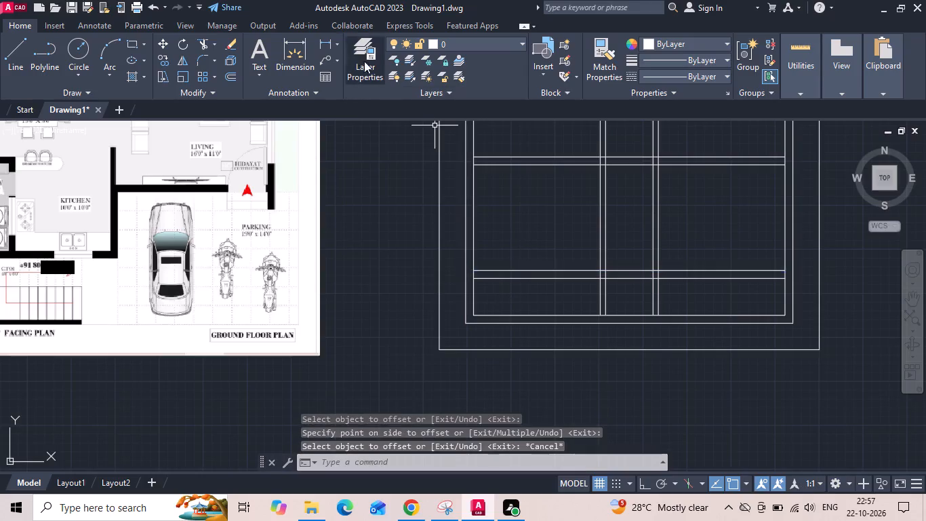
Measure the distance from the wall below the kitchen down to the bottom plot boundary.
{"action": "left_click", "coordinate": [325, 41]}
{"action": "left_click", "coordinate": [513, 279]}
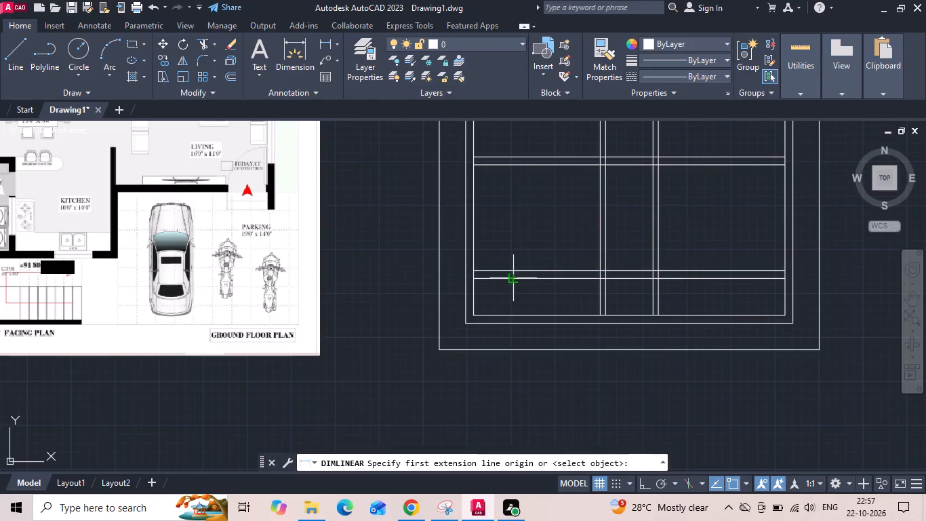
{"action": "left_click", "coordinate": [515, 351]}
{"action": "scroll", "coordinate": [516, 345], "scroll_direction": "up", "scroll_amount": 1}
{"action": "key", "text": "Escape"}
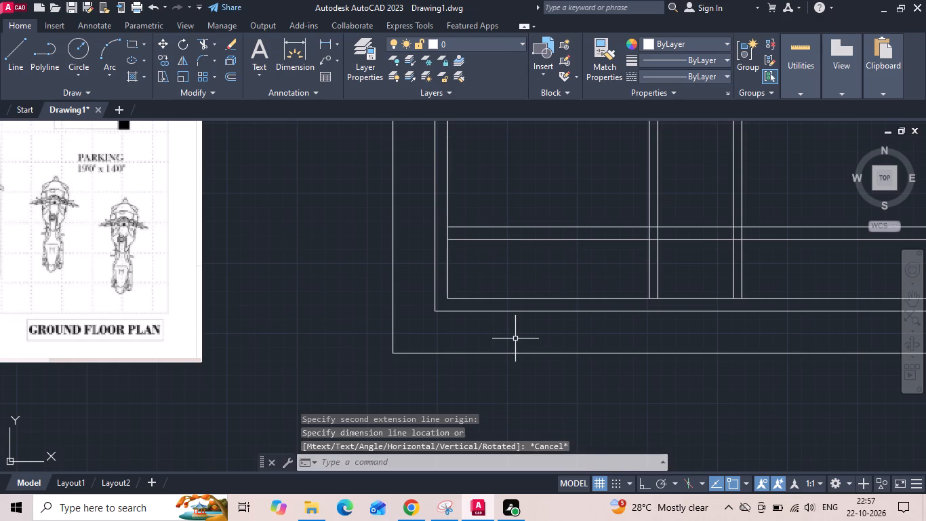
Move the two bottom outer wall lines down so the outer line sits on the plot boundary.
{"action": "left_click", "coordinate": [508, 334]}
{"action": "left_click", "coordinate": [494, 290]}
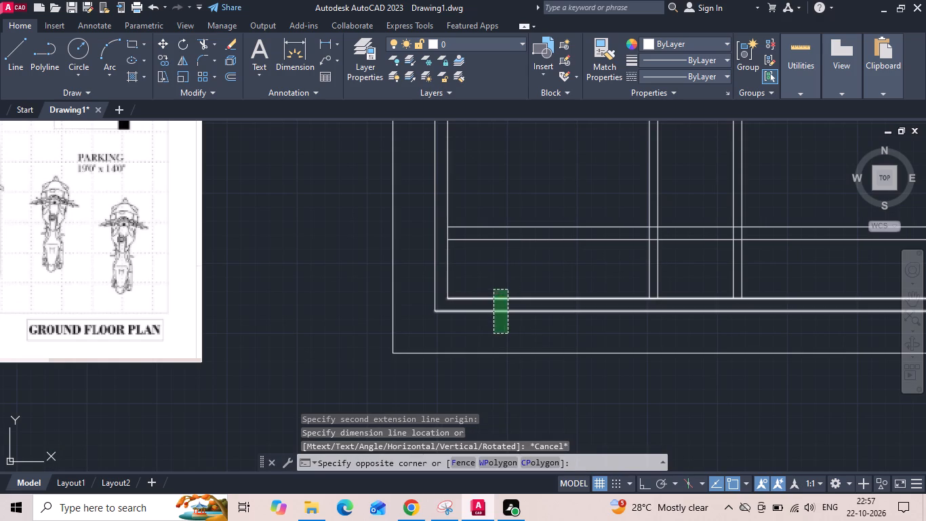
{"action": "right_click", "coordinate": [493, 280]}
{"action": "left_click", "coordinate": [525, 266]}
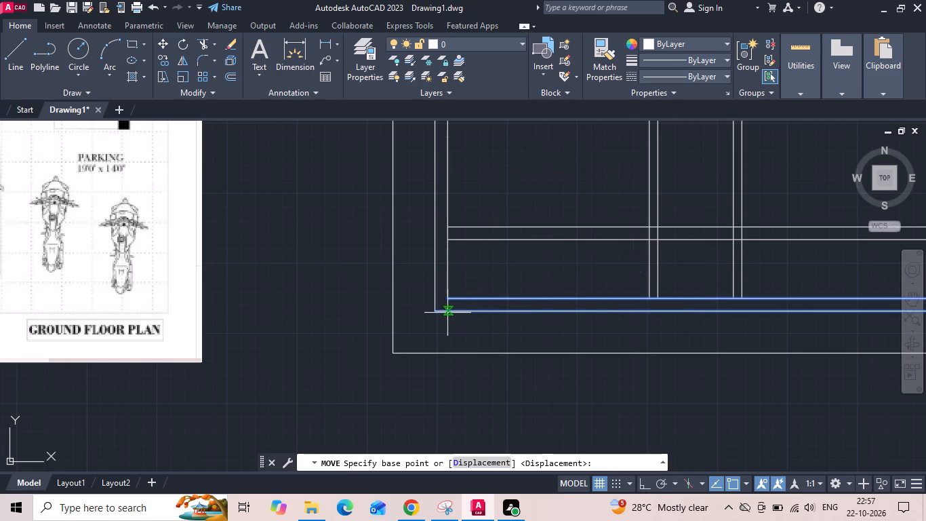
{"action": "left_click", "coordinate": [432, 313]}
{"action": "left_click", "coordinate": [435, 352]}
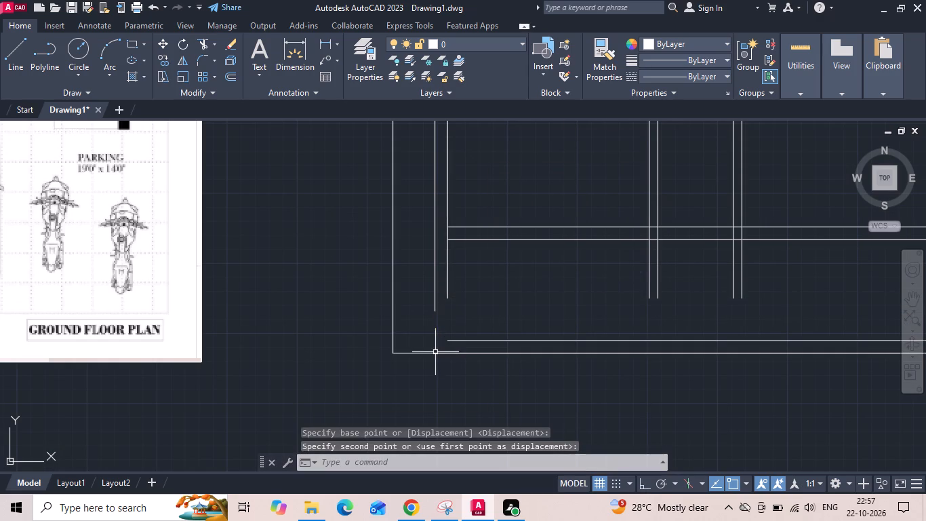
Extend the two west outer wall lines down to the moved bottom wall lines.
{"action": "key", "text": "e"}
{"action": "key", "text": "x"}
{"action": "key", "text": "space"}
{"action": "left_click_drag", "start_coordinate": [457, 294], "coordinate": [435, 292]}
{"action": "left_click", "coordinate": [435, 292]}
{"action": "scroll", "coordinate": [430, 344], "scroll_direction": "down", "scroll_amount": 1}
{"action": "key", "text": "Escape"}
{"action": "scroll", "coordinate": [509, 364], "scroll_direction": "down", "scroll_amount": 1}
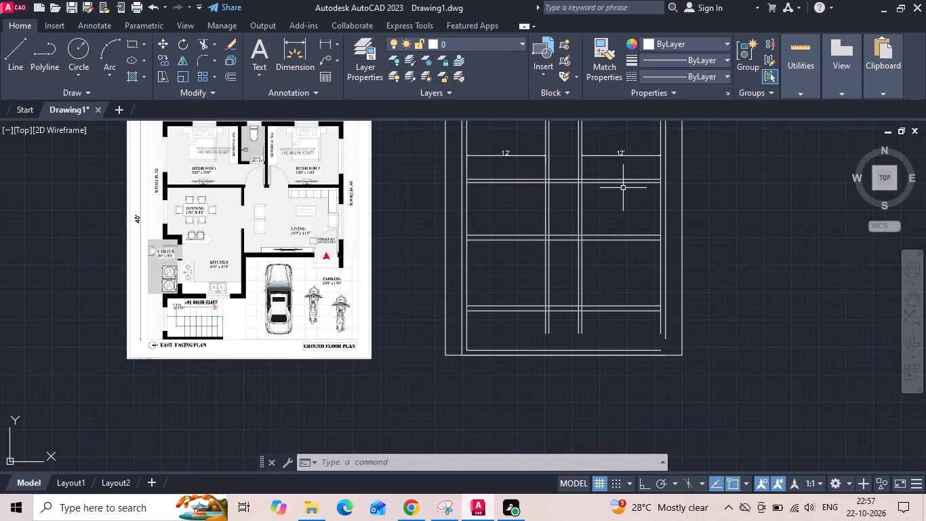
Trim away the toilet's right partition below the bedroom wall and the dining wall lines crossing the living area, including the leftover stub.
{"action": "type", "text": "tr"}
{"action": "key", "text": "space"}
{"action": "left_click_drag", "start_coordinate": [613, 207], "coordinate": [612, 208]}
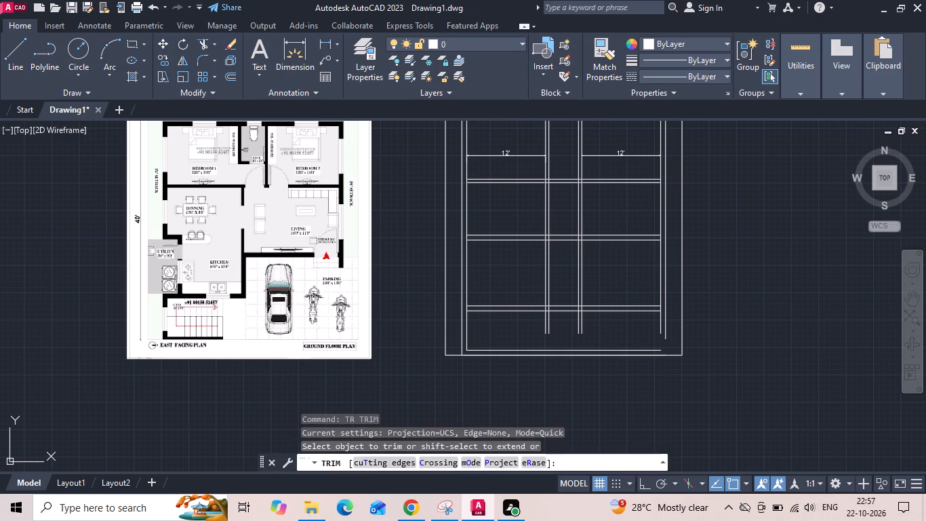
{"action": "left_click_drag", "start_coordinate": [612, 208], "coordinate": [571, 246]}
{"action": "left_click_drag", "start_coordinate": [588, 204], "coordinate": [557, 275]}
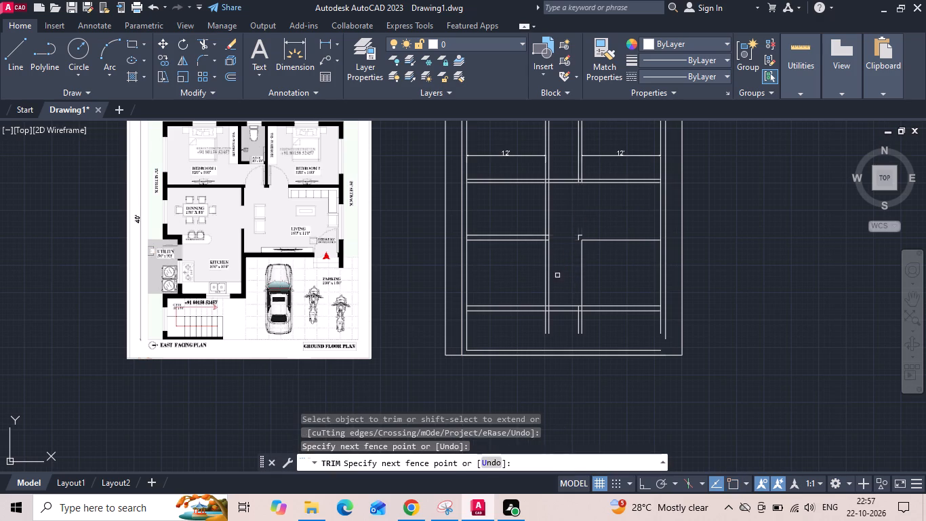
{"action": "left_click_drag", "start_coordinate": [573, 227], "coordinate": [607, 277]}
{"action": "left_click_drag", "start_coordinate": [599, 234], "coordinate": [582, 271]}
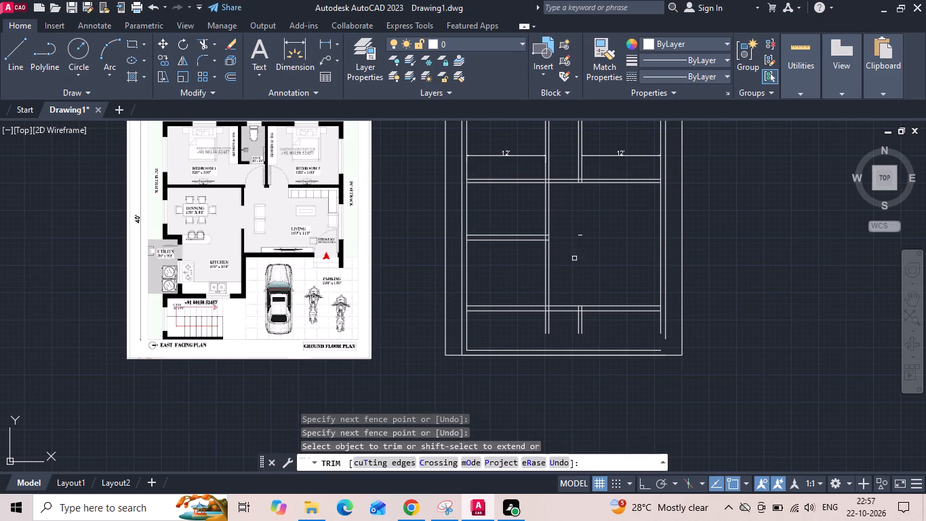
{"action": "left_click", "coordinate": [580, 236]}
{"action": "key", "text": "Escape"}
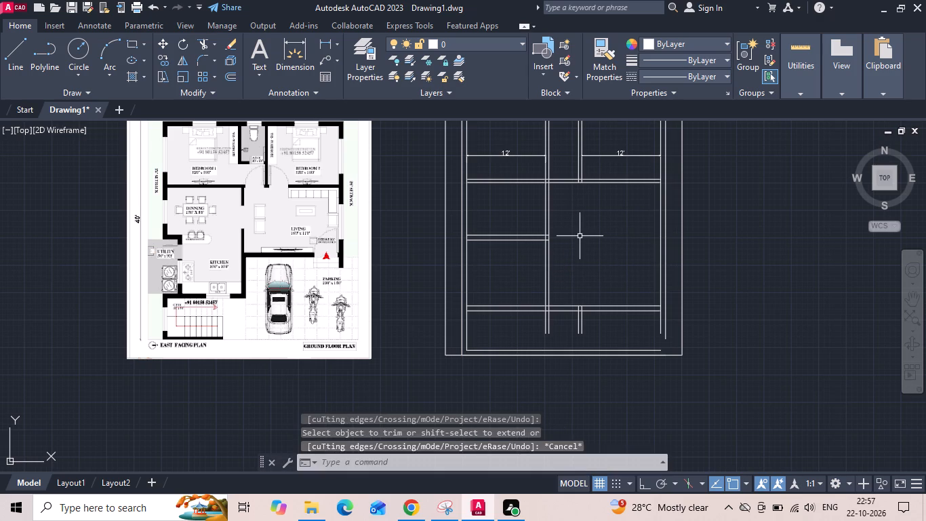
Offset the lower face line of the bedroom partition 11' down for the living room depth.
{"action": "type", "text": "o 11'"}
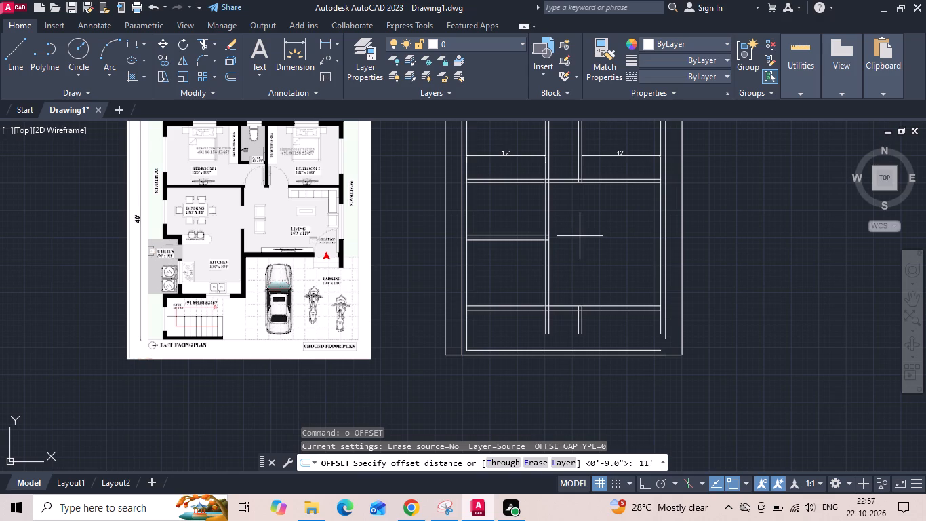
{"action": "key", "text": "Return"}
{"action": "left_click_drag", "start_coordinate": [620, 182], "coordinate": [622, 217]}
{"action": "left_click", "coordinate": [614, 256]}
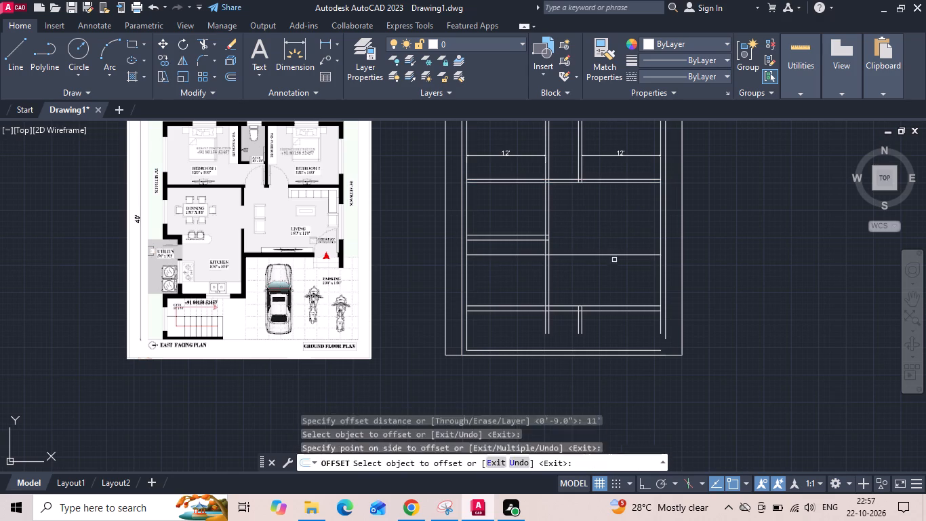
{"action": "key", "text": "Escape"}
Offset the line below the living room 9" down to give it wall thickness.
{"action": "type", "text": "o 9"}
{"action": "key", "text": "space"}
{"action": "left_click_drag", "start_coordinate": [608, 254], "coordinate": [604, 268]}
{"action": "left_click", "coordinate": [599, 282]}
{"action": "key", "text": "Escape"}
Measure the parking depth from the wall below the living room to the inner and outer lines of the bottom wall.
{"action": "left_click", "coordinate": [327, 44]}
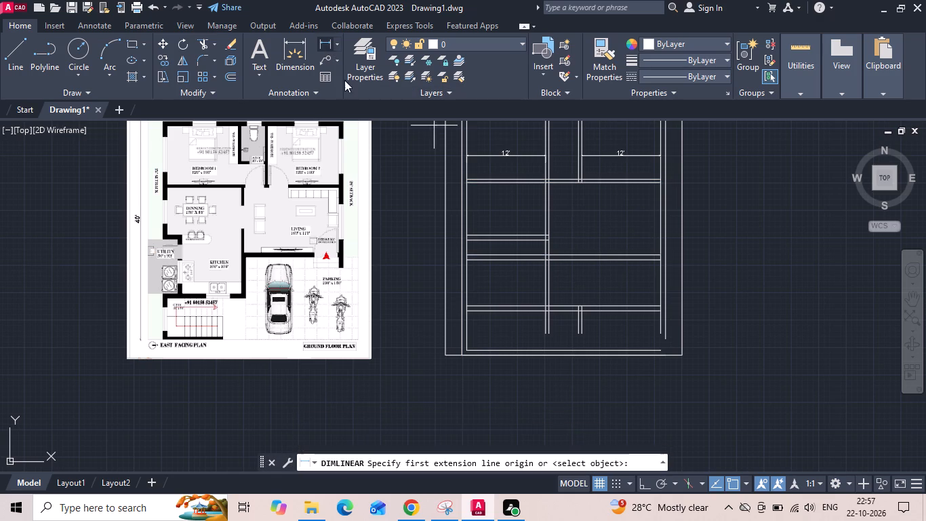
{"action": "scroll", "coordinate": [601, 286], "scroll_direction": "up", "scroll_amount": 1}
{"action": "left_click_drag", "start_coordinate": [630, 250], "coordinate": [630, 259]}
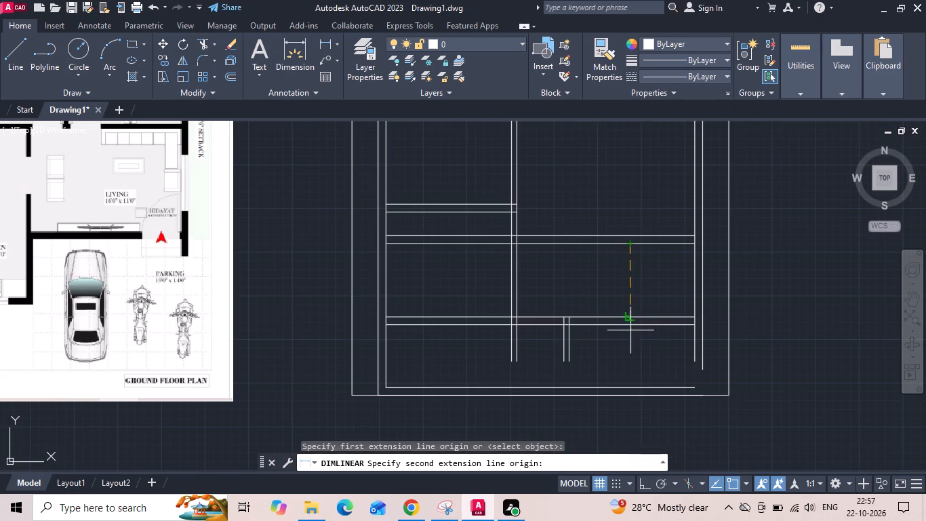
{"action": "left_click", "coordinate": [624, 391]}
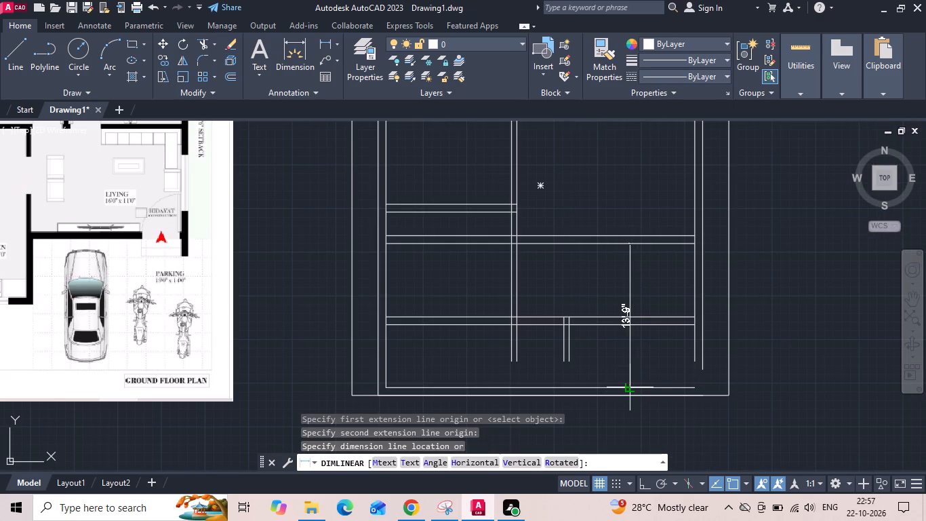
{"action": "key", "text": "Escape"}
{"action": "key", "text": "space"}
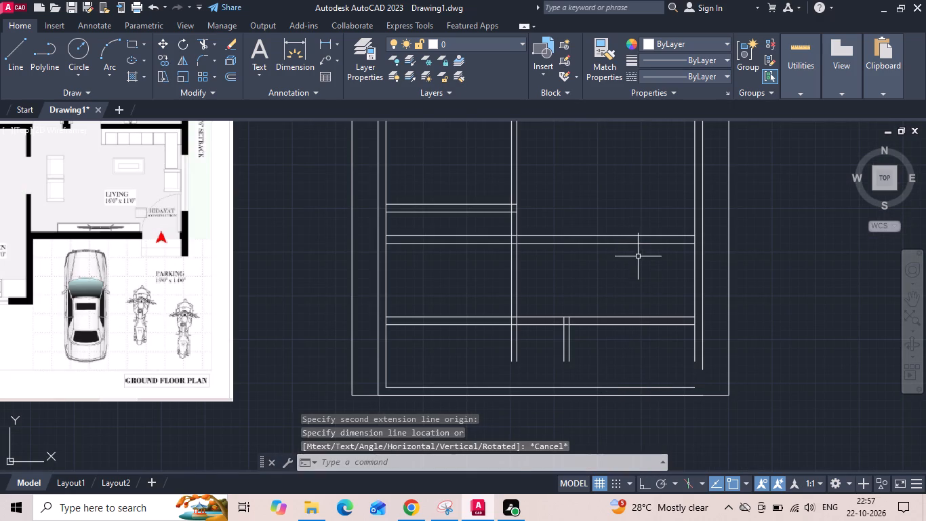
{"action": "left_click", "coordinate": [639, 246]}
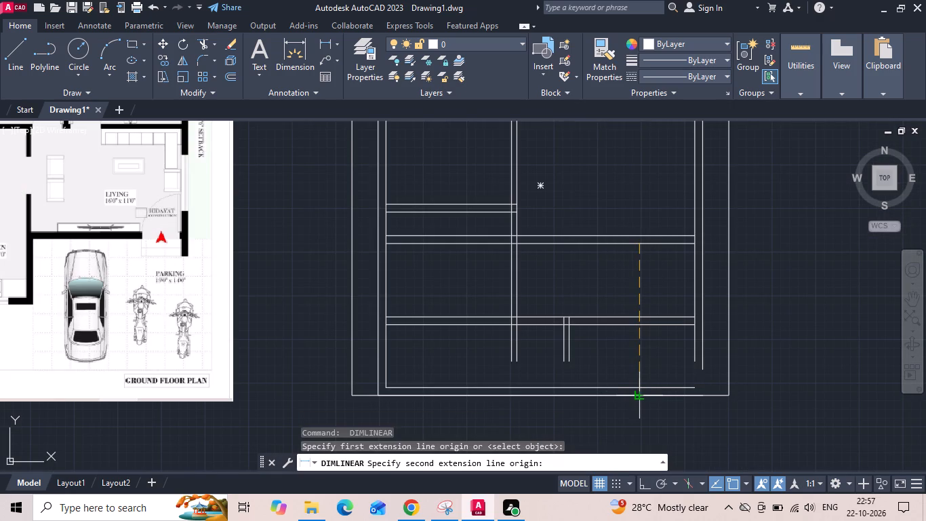
{"action": "left_click", "coordinate": [639, 395]}
{"action": "scroll", "coordinate": [644, 344], "scroll_direction": "up", "scroll_amount": 1}
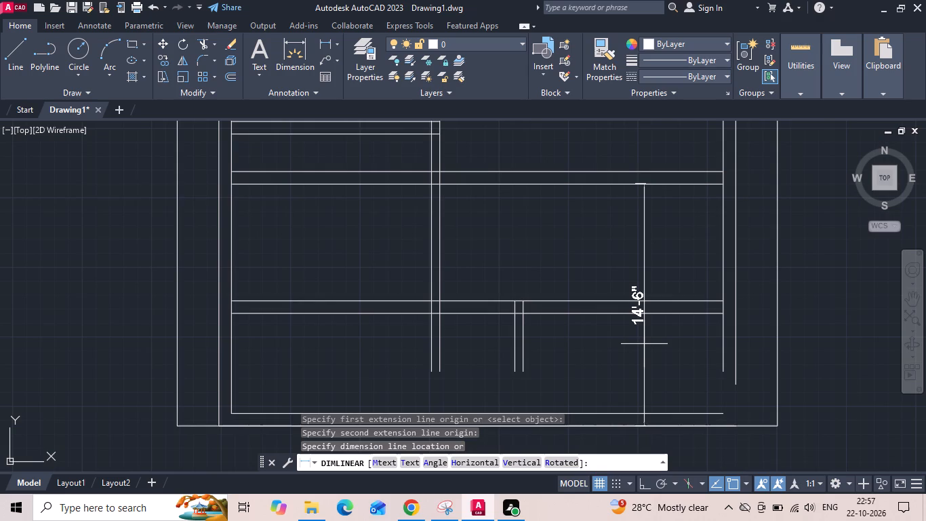
{"action": "key", "text": "Escape"}
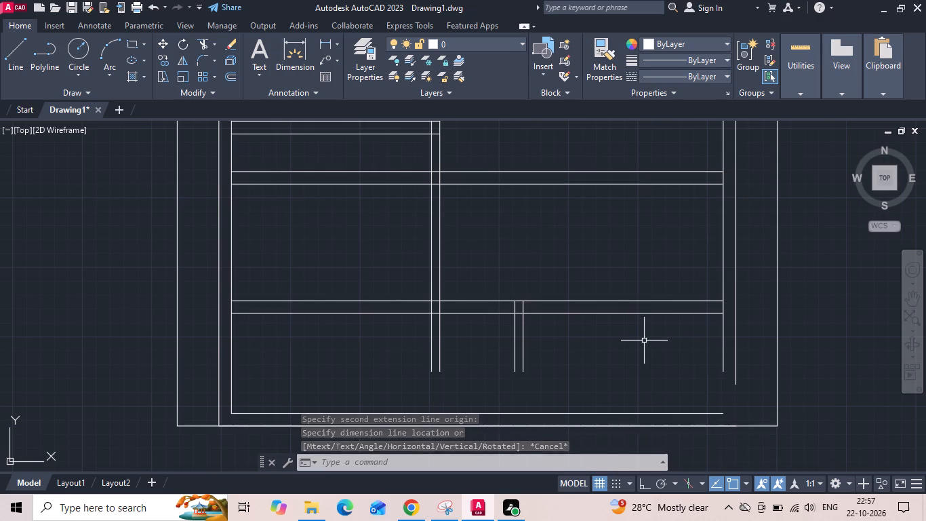
Add a linear dimension for the setback between the west plot boundary and the outer face of the house wall.
{"action": "scroll", "coordinate": [629, 345], "scroll_direction": "down", "scroll_amount": 2}
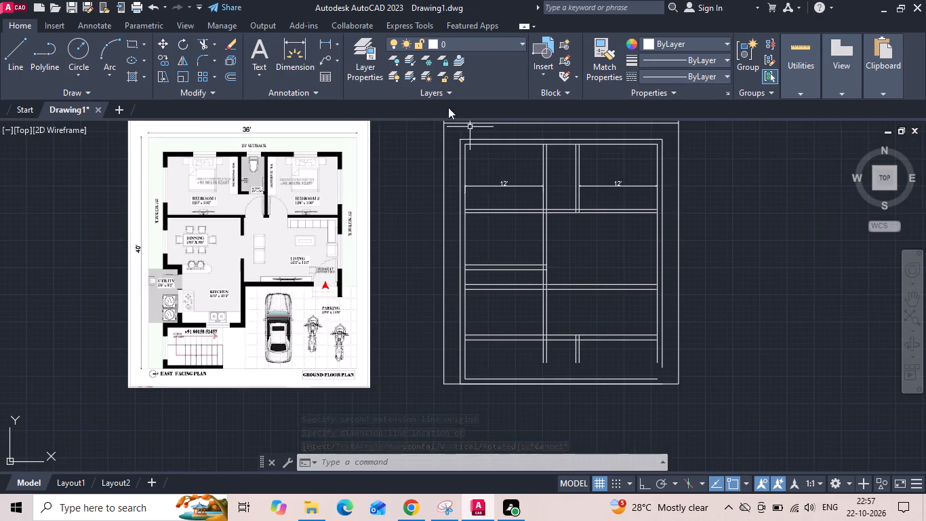
{"action": "left_click", "coordinate": [325, 39]}
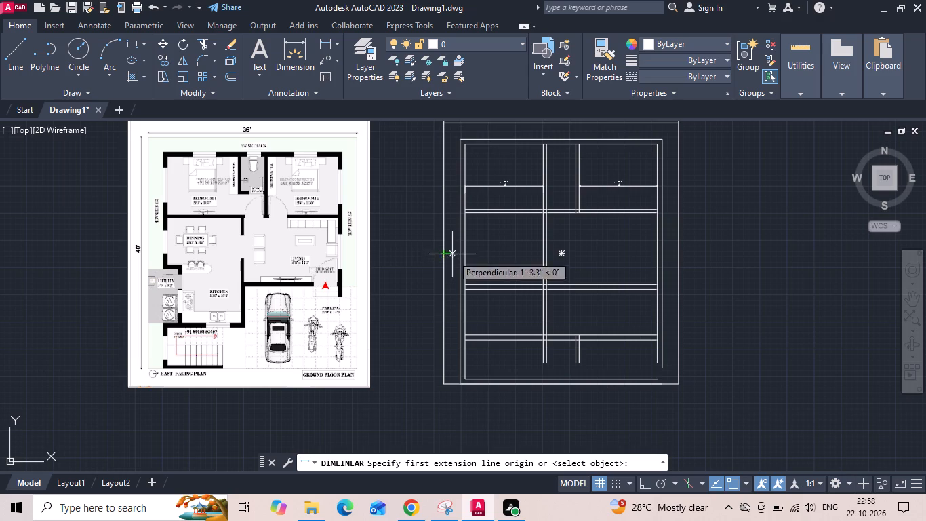
{"action": "left_click", "coordinate": [456, 244]}
{"action": "scroll", "coordinate": [447, 248], "scroll_direction": "up", "scroll_amount": 2}
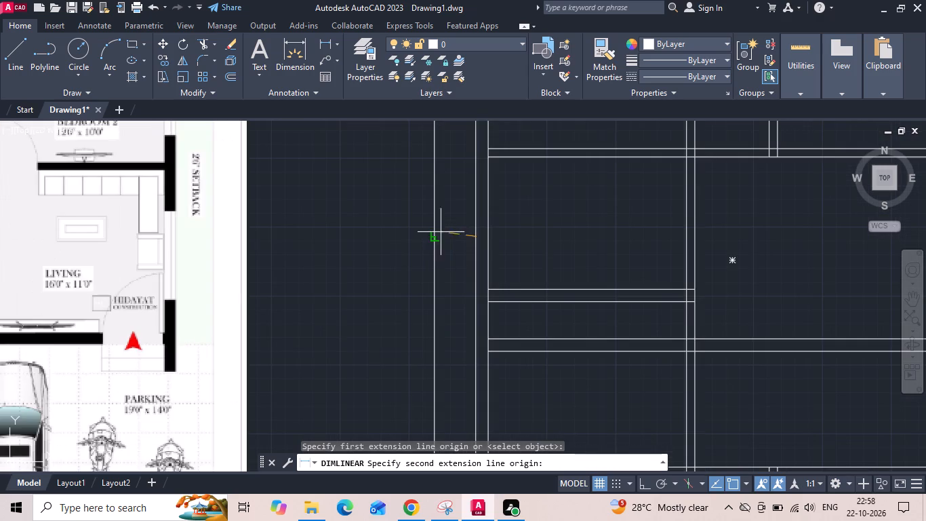
{"action": "left_click", "coordinate": [435, 238]}
{"action": "left_click", "coordinate": [435, 238]}
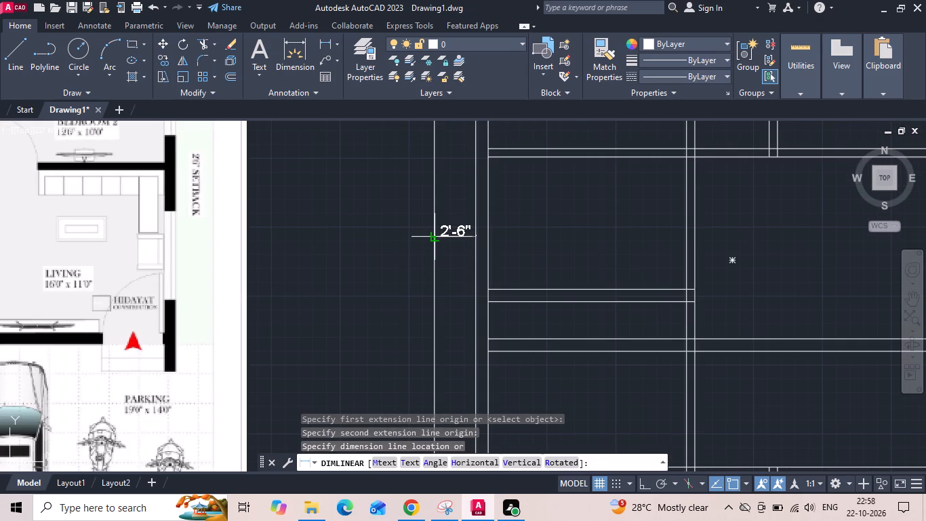
{"action": "left_click", "coordinate": [435, 238]}
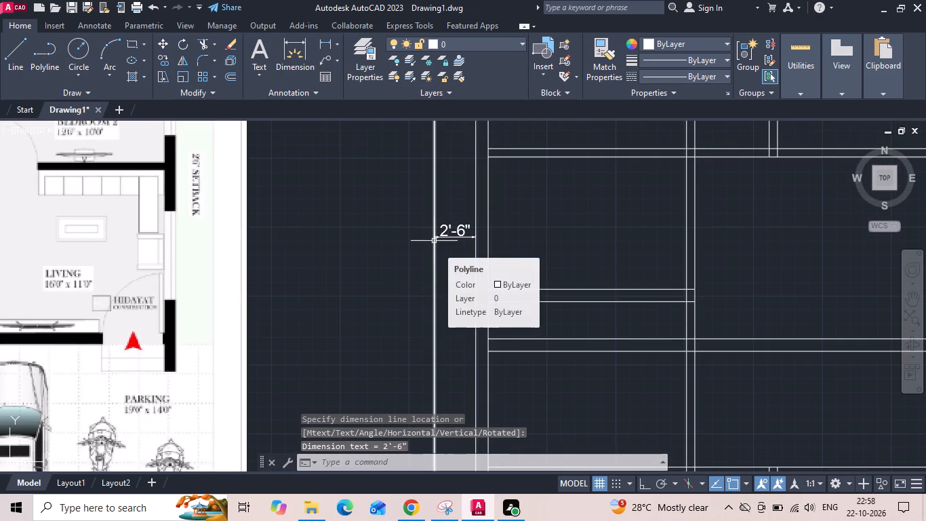
Review the full command history of the drawing session back to its first commands.
{"action": "key", "text": "F2"}
{"action": "scroll", "coordinate": [399, 355], "scroll_direction": "up", "scroll_amount": 4}
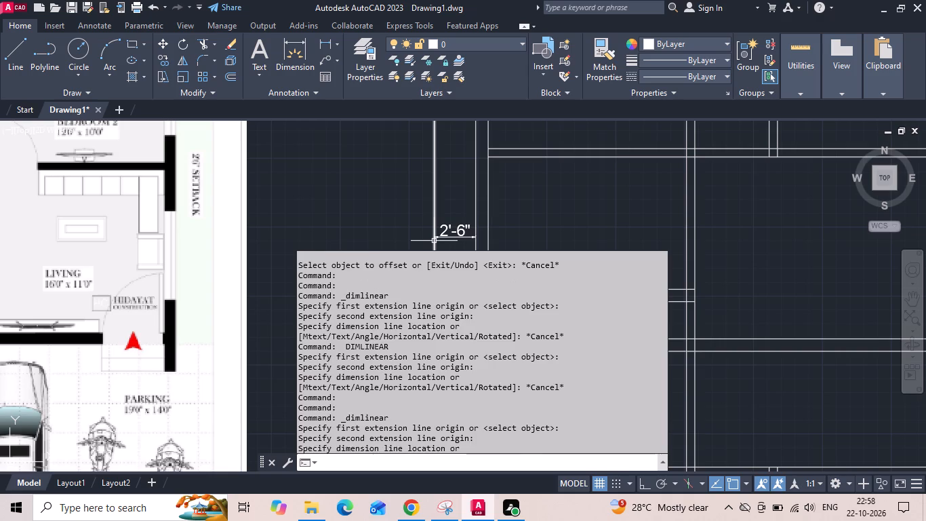
{"action": "scroll", "coordinate": [398, 355], "scroll_direction": "up", "scroll_amount": 20}
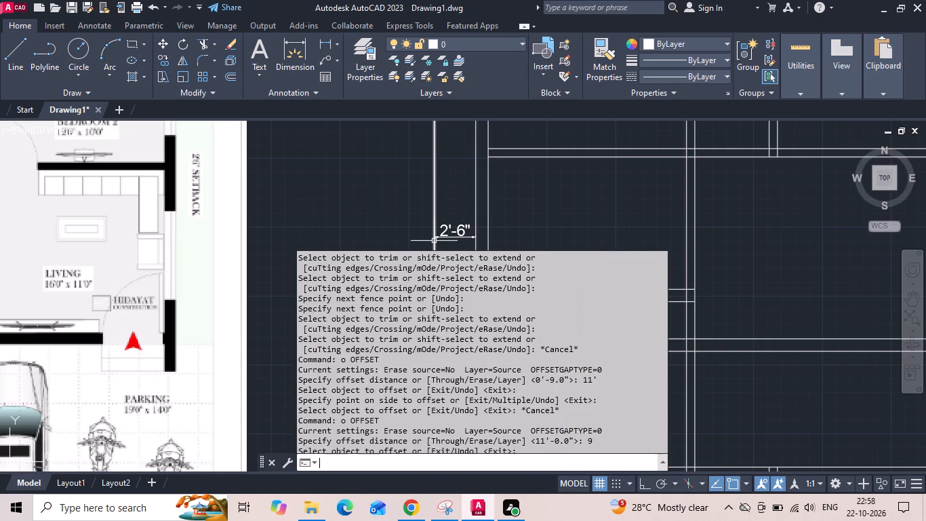
{"action": "scroll", "coordinate": [397, 355], "scroll_direction": "up", "scroll_amount": 20}
{"action": "scroll", "coordinate": [397, 355], "scroll_direction": "up", "scroll_amount": 5}
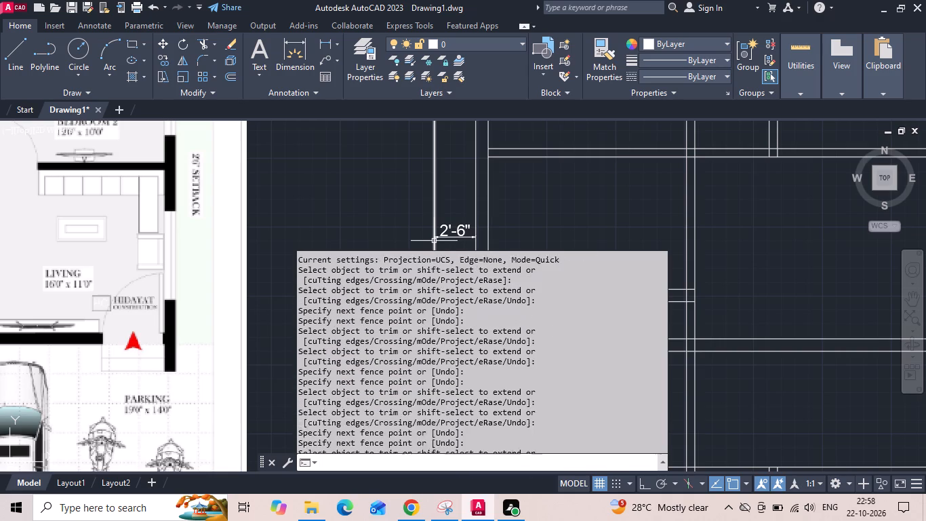
{"action": "scroll", "coordinate": [397, 354], "scroll_direction": "up", "scroll_amount": 20}
{"action": "scroll", "coordinate": [397, 354], "scroll_direction": "up", "scroll_amount": 5}
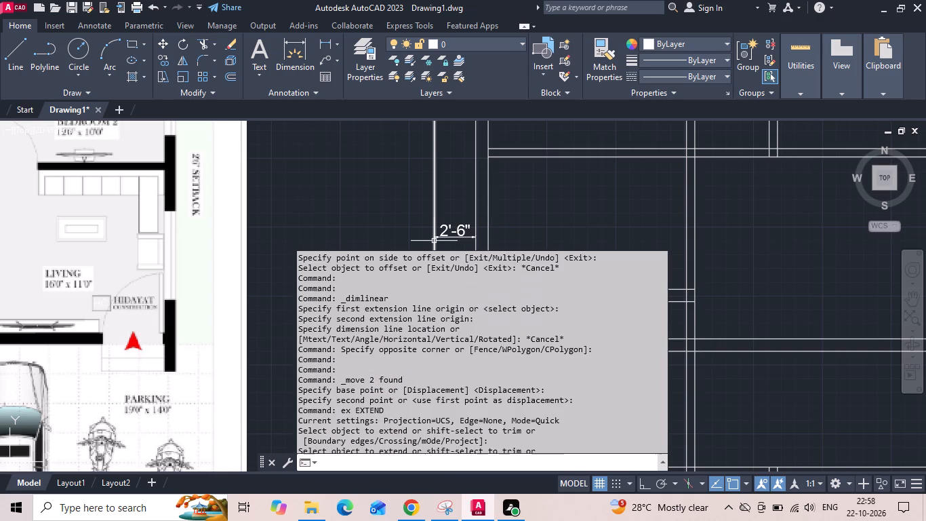
{"action": "scroll", "coordinate": [397, 350], "scroll_direction": "up", "scroll_amount": 20}
{"action": "scroll", "coordinate": [397, 350], "scroll_direction": "up", "scroll_amount": 5}
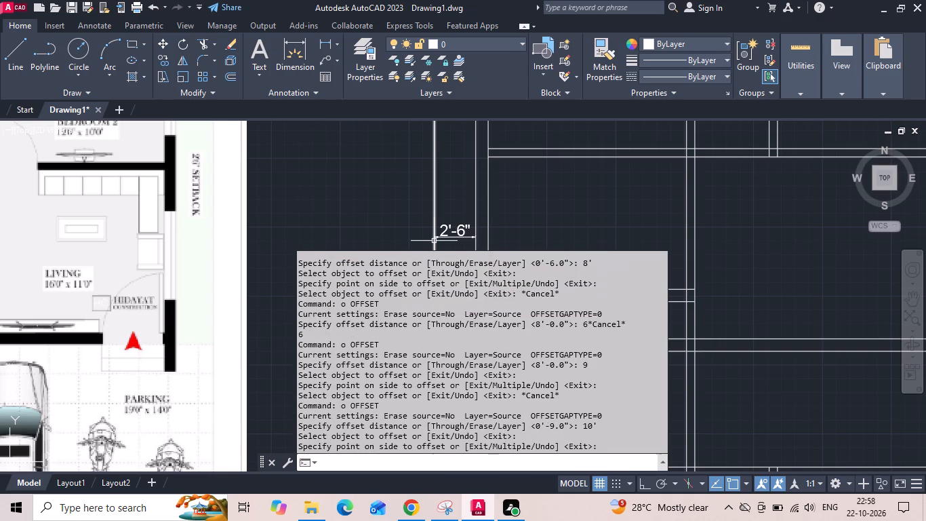
{"action": "scroll", "coordinate": [397, 349], "scroll_direction": "up", "scroll_amount": 20}
{"action": "scroll", "coordinate": [397, 349], "scroll_direction": "up", "scroll_amount": 5}
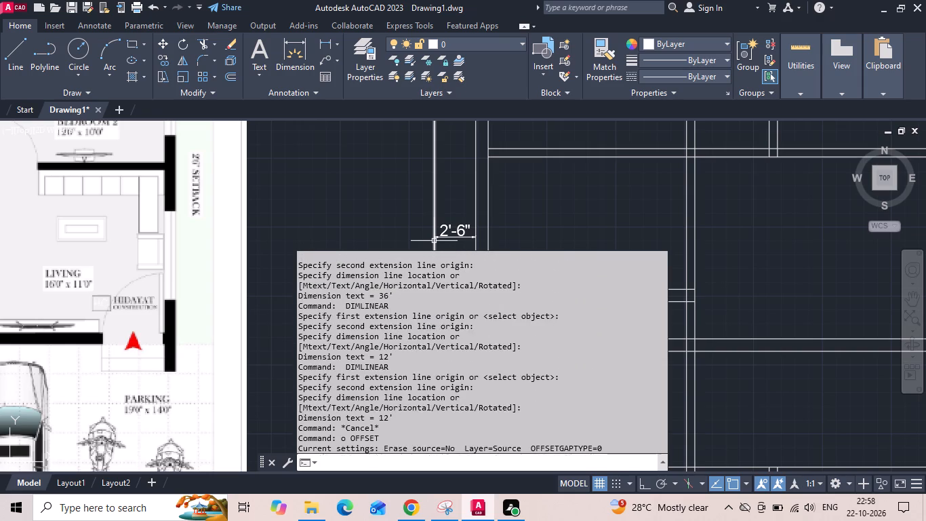
{"action": "scroll", "coordinate": [399, 344], "scroll_direction": "up", "scroll_amount": 16}
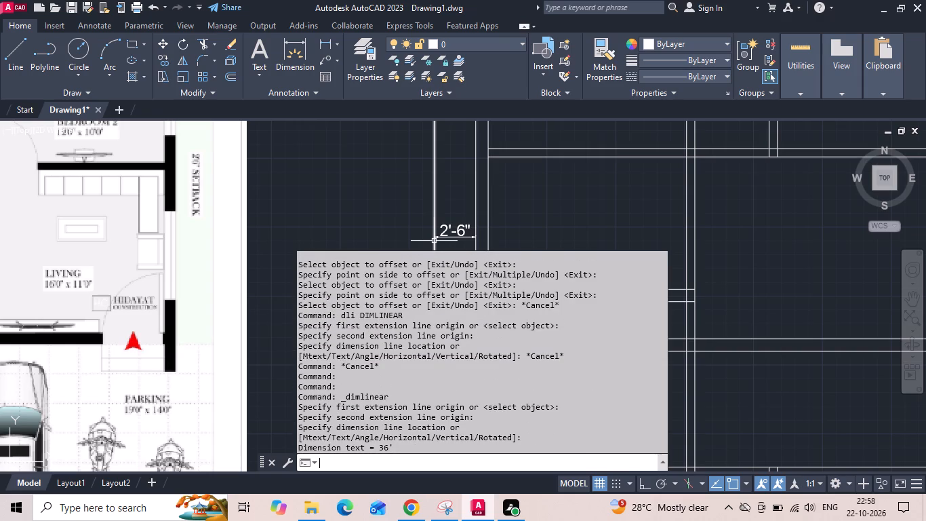
{"action": "scroll", "coordinate": [399, 343], "scroll_direction": "up", "scroll_amount": 16}
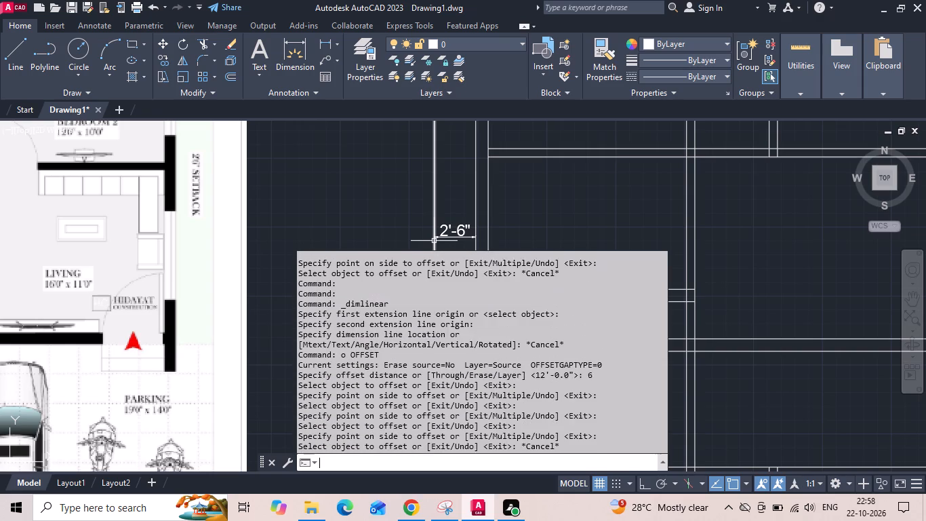
{"action": "scroll", "coordinate": [399, 342], "scroll_direction": "up", "scroll_amount": 20}
{"action": "scroll", "coordinate": [399, 342], "scroll_direction": "up", "scroll_amount": 6}
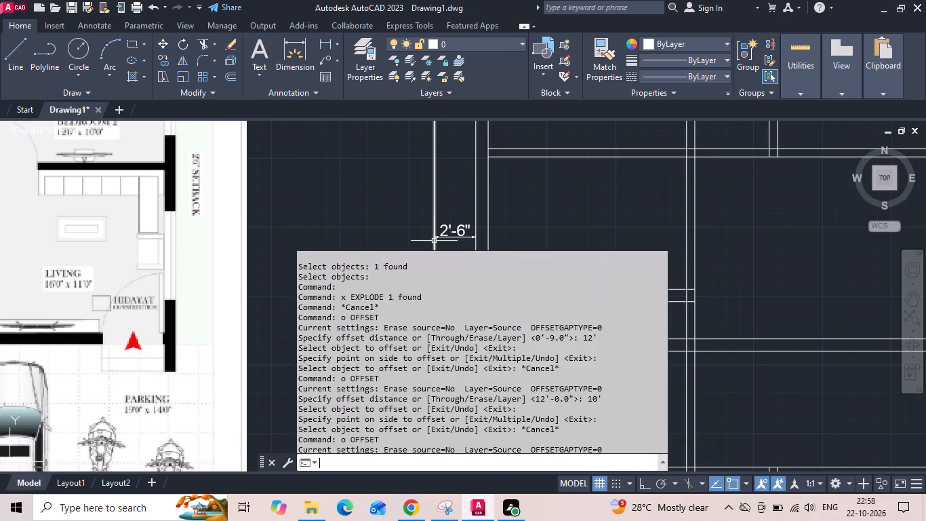
{"action": "scroll", "coordinate": [399, 342], "scroll_direction": "up", "scroll_amount": 19}
{"action": "scroll", "coordinate": [399, 341], "scroll_direction": "up", "scroll_amount": 5}
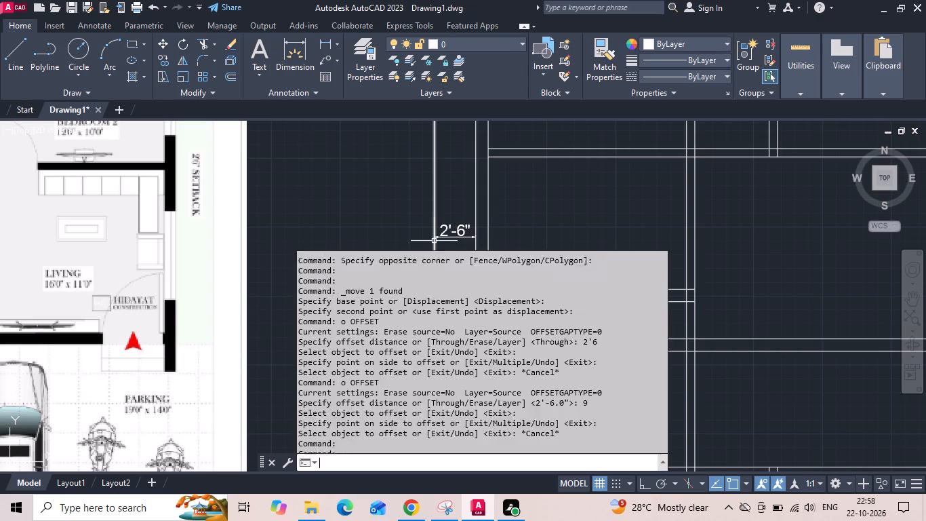
{"action": "scroll", "coordinate": [399, 341], "scroll_direction": "up", "scroll_amount": 20}
{"action": "scroll", "coordinate": [399, 341], "scroll_direction": "up", "scroll_amount": 7}
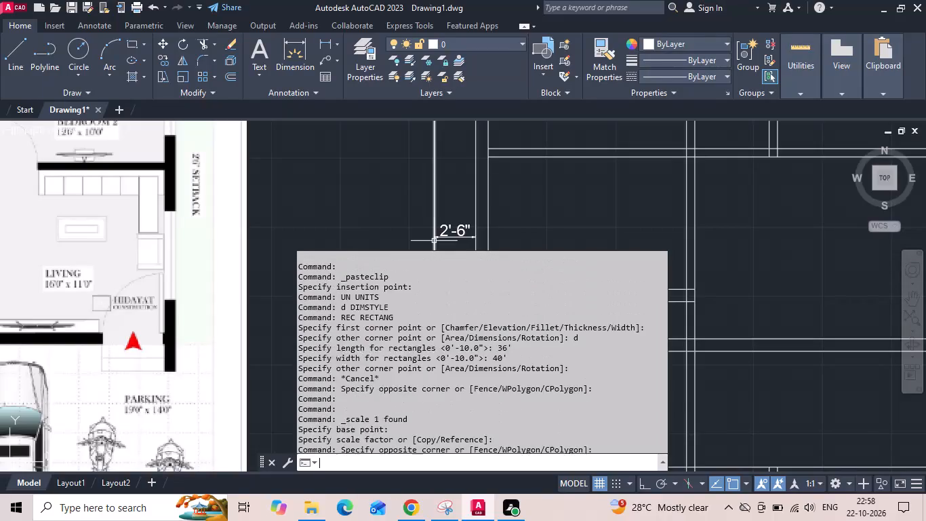
{"action": "scroll", "coordinate": [399, 341], "scroll_direction": "up", "scroll_amount": 6}
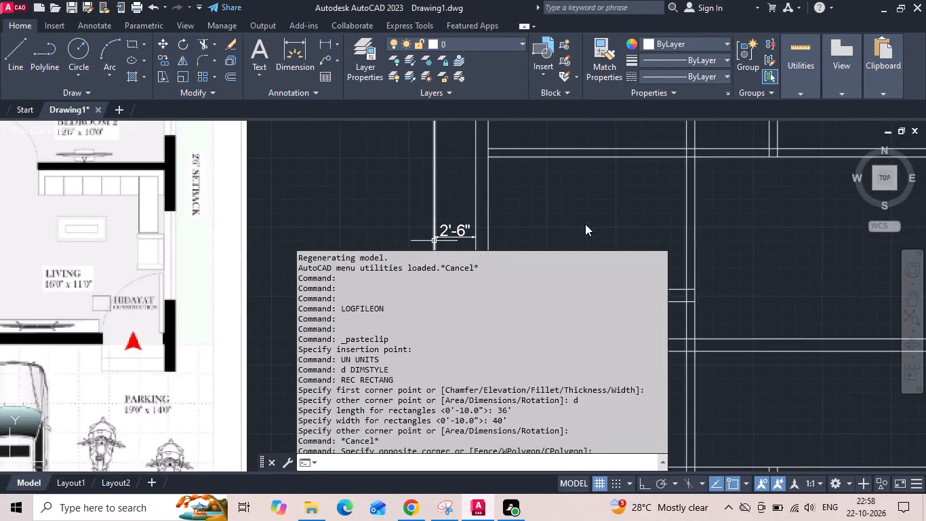
{"action": "left_click", "coordinate": [599, 214]}
{"action": "key", "text": "Escape"}
Offset the inner line of the top exterior wall 6' down for the toilet's depth.
{"action": "scroll", "coordinate": [490, 256], "scroll_direction": "down", "scroll_amount": 2}
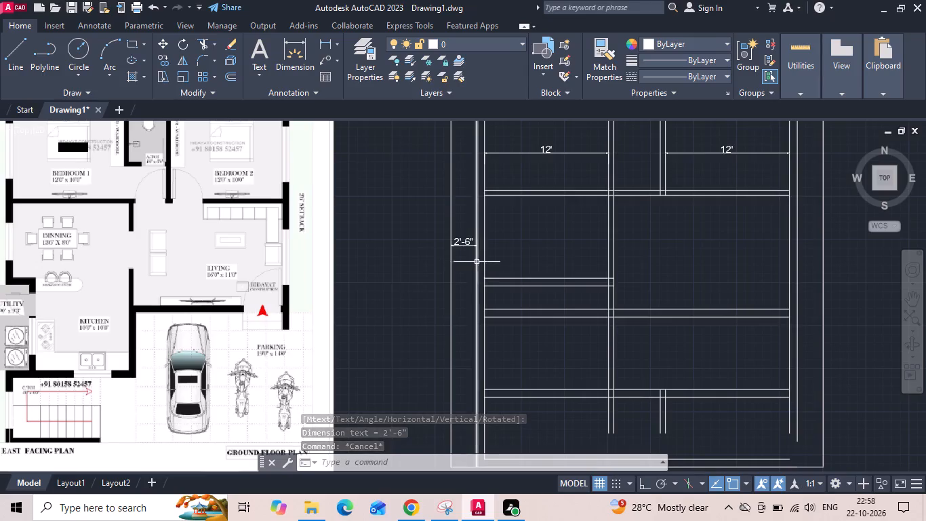
{"action": "key", "text": "Escape"}
{"action": "scroll", "coordinate": [522, 294], "scroll_direction": "down", "scroll_amount": 1}
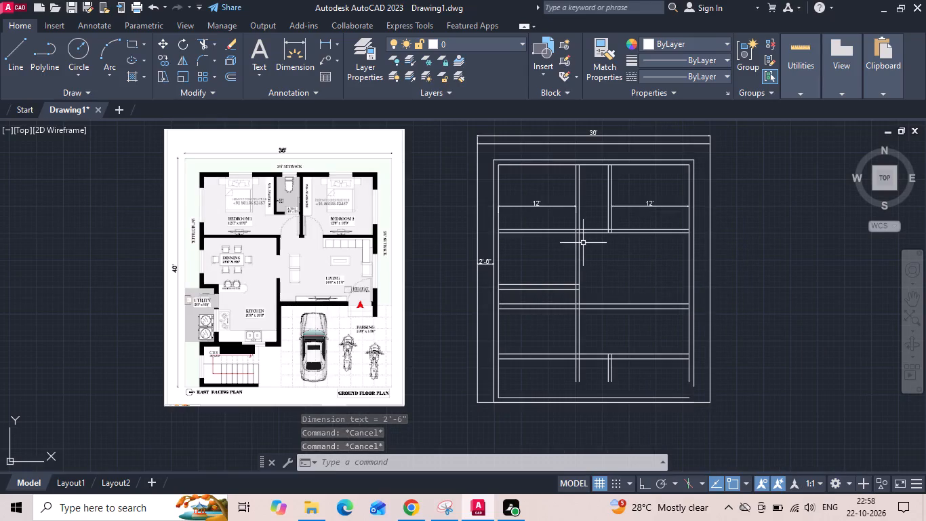
{"action": "type", "text": "o"}
{"action": "key", "text": "space"}
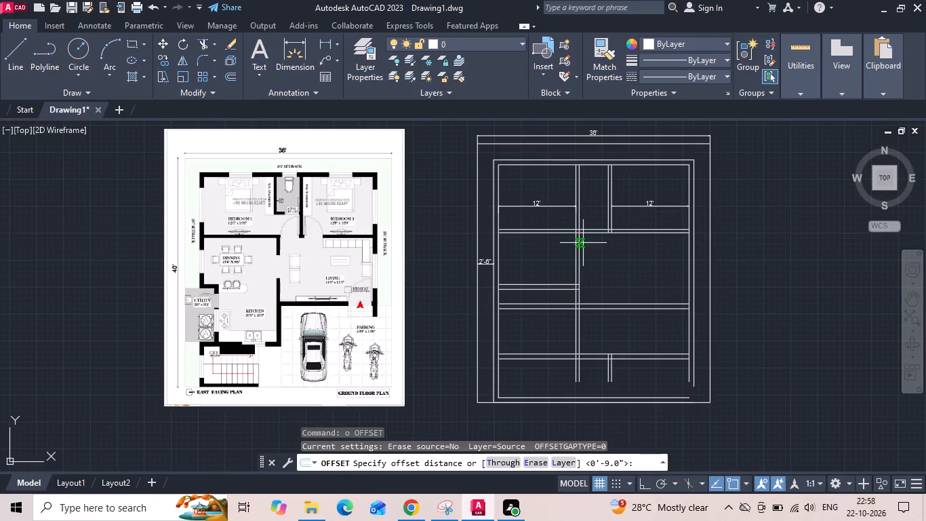
{"action": "type", "text": "6'"}
{"action": "key", "text": "Return"}
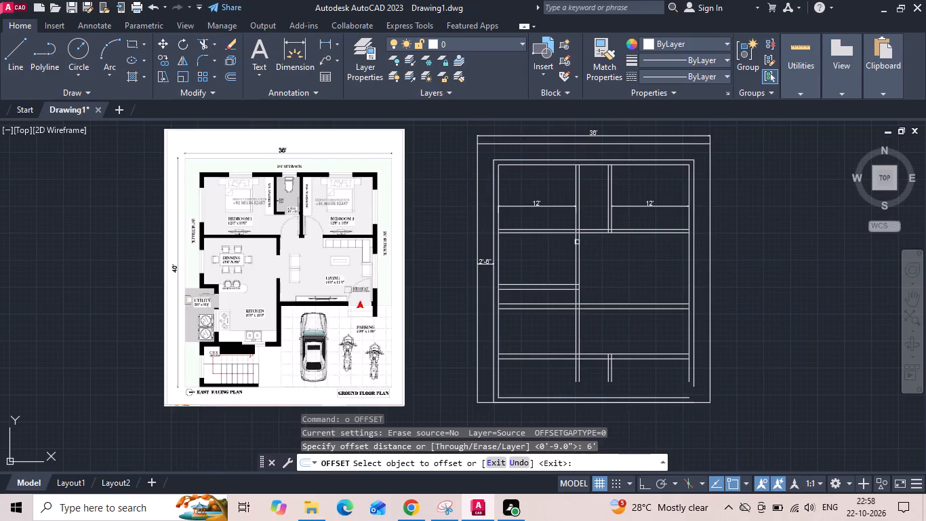
{"action": "middle_click_drag", "start_coordinate": [580, 251], "coordinate": [597, 298]}
{"action": "left_click_drag", "start_coordinate": [611, 211], "coordinate": [612, 237]}
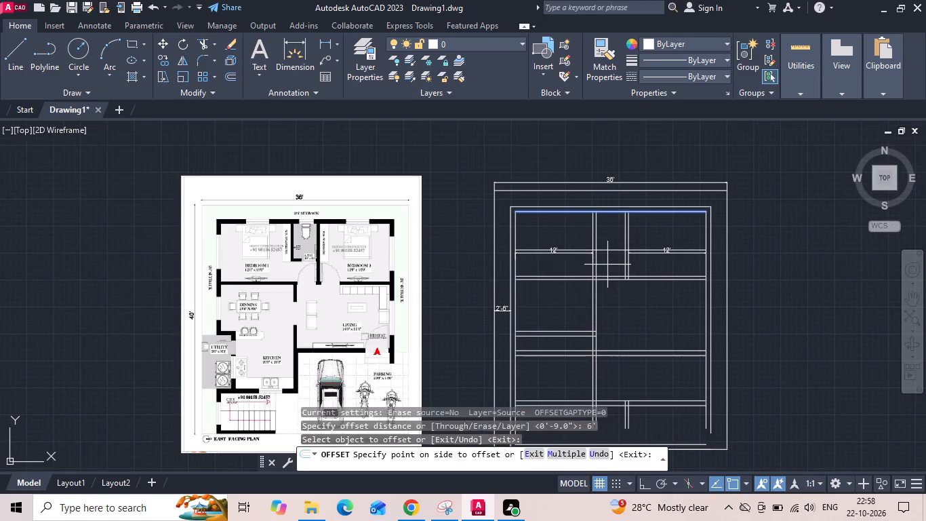
{"action": "left_click", "coordinate": [607, 265]}
{"action": "key", "text": "Escape"}
Offset the toilet's new lower line 6" down to give that wall its thickness.
{"action": "type", "text": "o"}
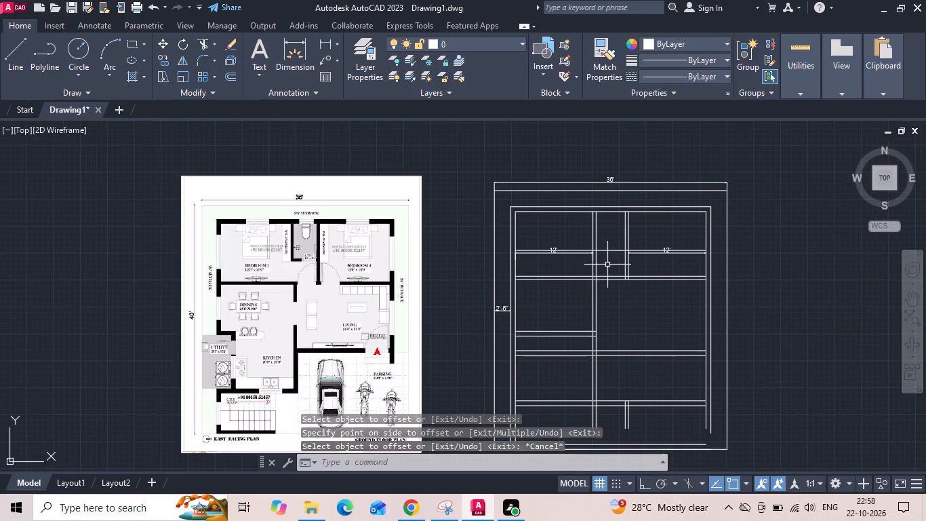
{"action": "key", "text": "space"}
{"action": "key", "text": "6"}
{"action": "key", "text": "space"}
{"action": "scroll", "coordinate": [609, 256], "scroll_direction": "up", "scroll_amount": 1}
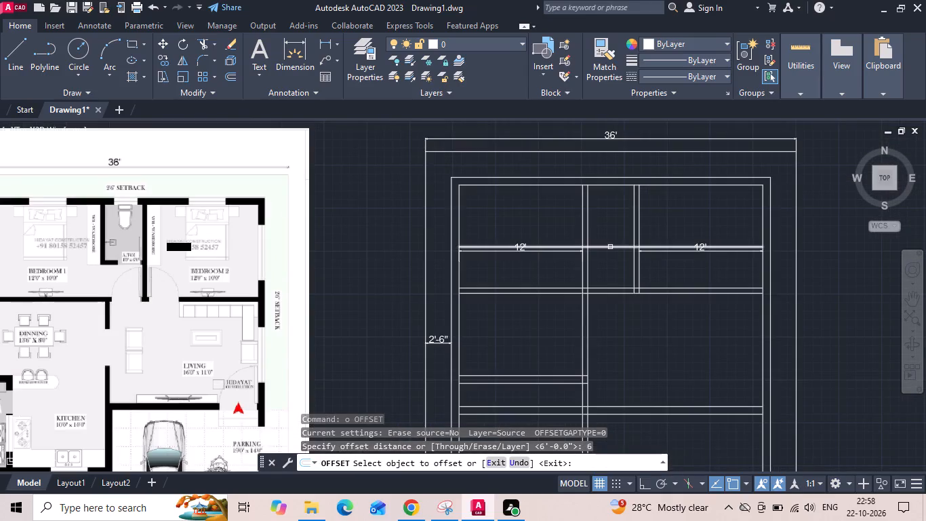
{"action": "left_click_drag", "start_coordinate": [610, 247], "coordinate": [610, 254]}
{"action": "left_click", "coordinate": [609, 263]}
{"action": "key", "text": "Escape"}
Trim the toilet's lower wall lines out of both bedrooms and the bedroom partition lines across the passage below the toilet.
{"action": "type", "text": "tr"}
{"action": "key", "text": "space"}
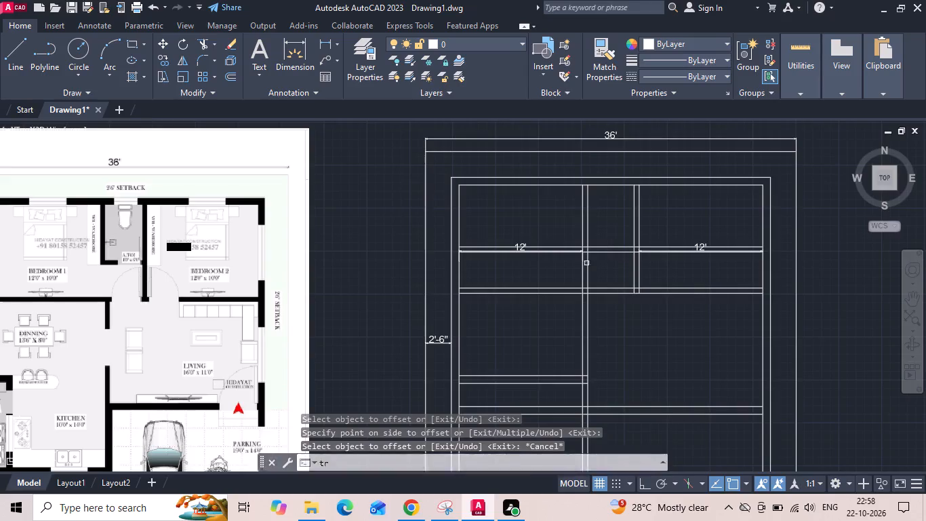
{"action": "left_click_drag", "start_coordinate": [574, 232], "coordinate": [566, 267]}
{"action": "left_click_drag", "start_coordinate": [668, 230], "coordinate": [679, 277]}
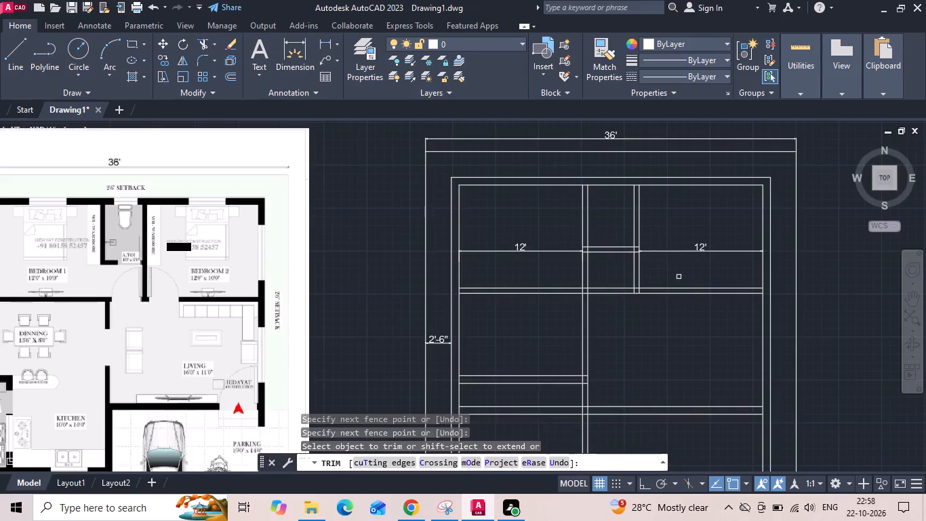
{"action": "left_click_drag", "start_coordinate": [616, 279], "coordinate": [611, 353]}
Trim the living room's lower wall lines out of the kitchen, and the wall lines running past the kitchen's lower corner beside the parking.
{"action": "middle_click_drag", "start_coordinate": [609, 349], "coordinate": [616, 309]}
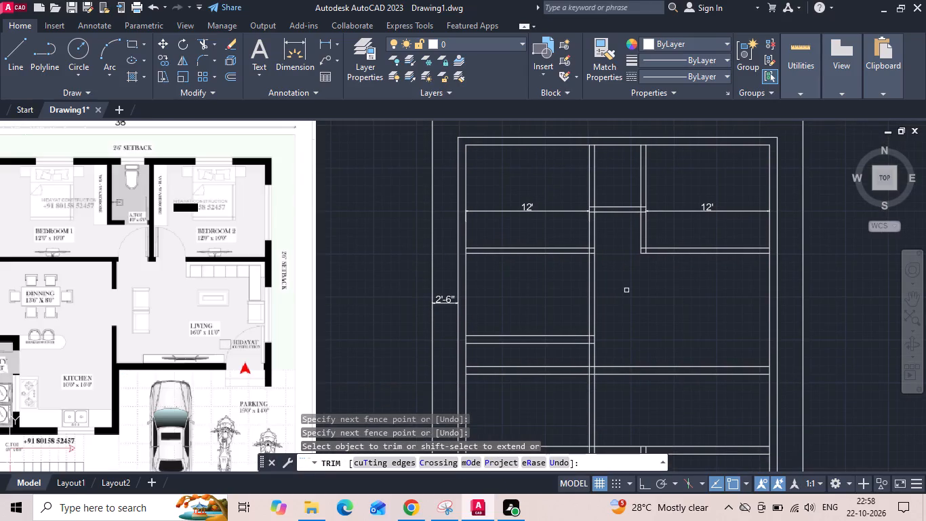
{"action": "scroll", "coordinate": [651, 290], "scroll_direction": "down", "scroll_amount": 1}
{"action": "scroll", "coordinate": [601, 346], "scroll_direction": "up", "scroll_amount": 1}
{"action": "left_click_drag", "start_coordinate": [596, 328], "coordinate": [597, 360]}
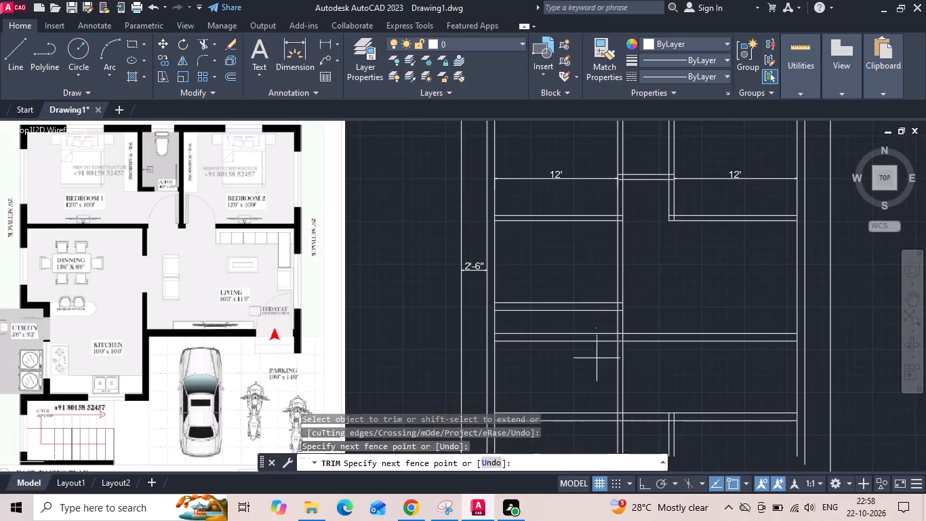
{"action": "left_click_drag", "start_coordinate": [597, 360], "coordinate": [597, 363]}
{"action": "middle_click_drag", "start_coordinate": [597, 358], "coordinate": [613, 299]}
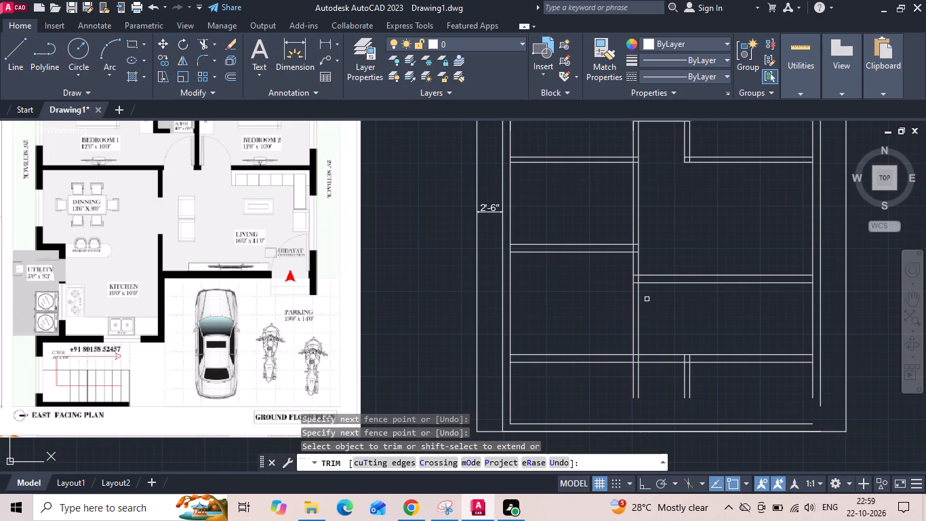
{"action": "middle_click_drag", "start_coordinate": [647, 299], "coordinate": [646, 275]}
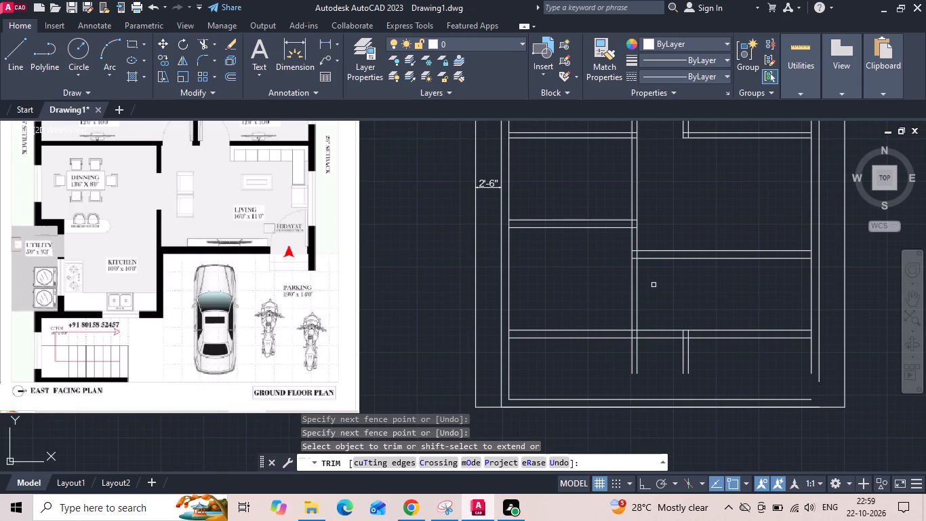
{"action": "left_click_drag", "start_coordinate": [662, 307], "coordinate": [663, 321]}
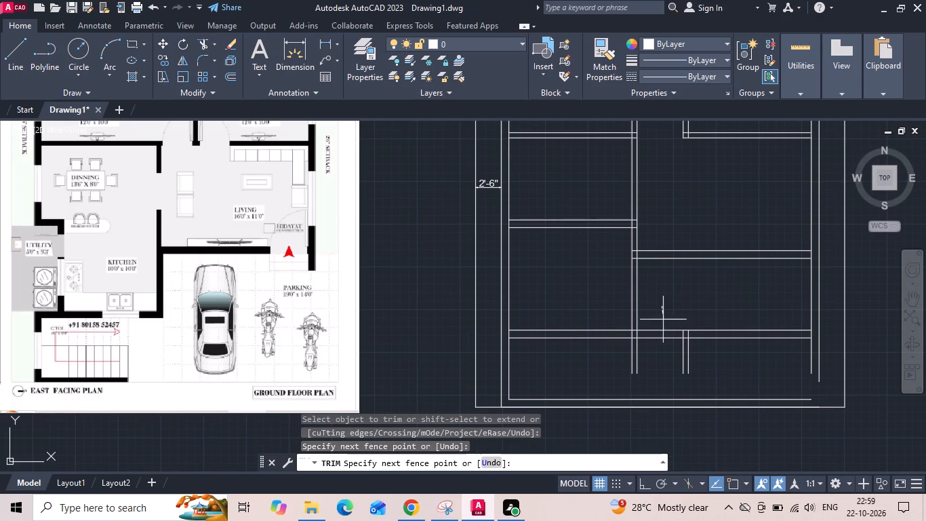
{"action": "left_click_drag", "start_coordinate": [663, 321], "coordinate": [628, 369]}
{"action": "key", "text": "Escape"}
Erase the four leftover horizontal and vertical wall lines in the parking area.
{"action": "left_click_drag", "start_coordinate": [740, 307], "coordinate": [706, 351]}
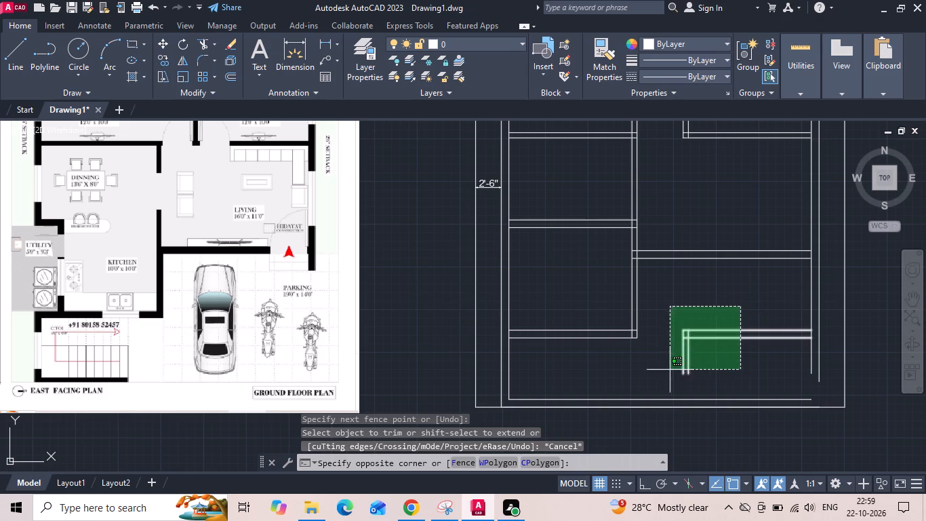
{"action": "left_click", "coordinate": [670, 370]}
{"action": "key", "text": "Delete"}
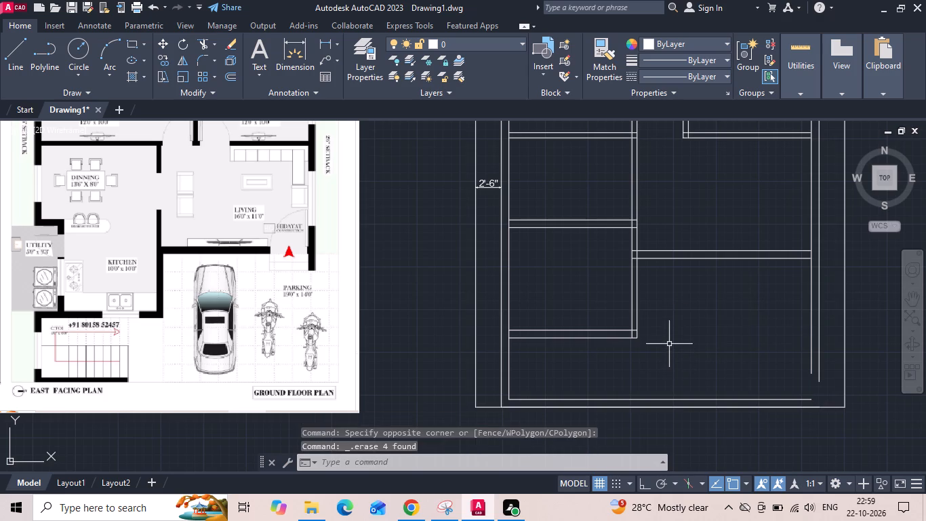
Trim the kitchen wall's outer line where the living room's lower wall joins it.
{"action": "scroll", "coordinate": [669, 343], "scroll_direction": "down", "scroll_amount": 1}
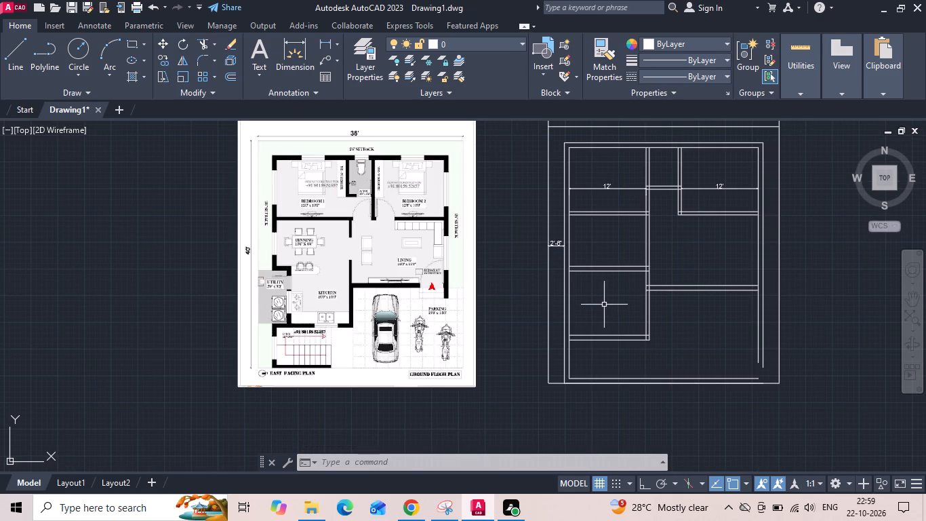
{"action": "scroll", "coordinate": [662, 307], "scroll_direction": "up", "scroll_amount": 1}
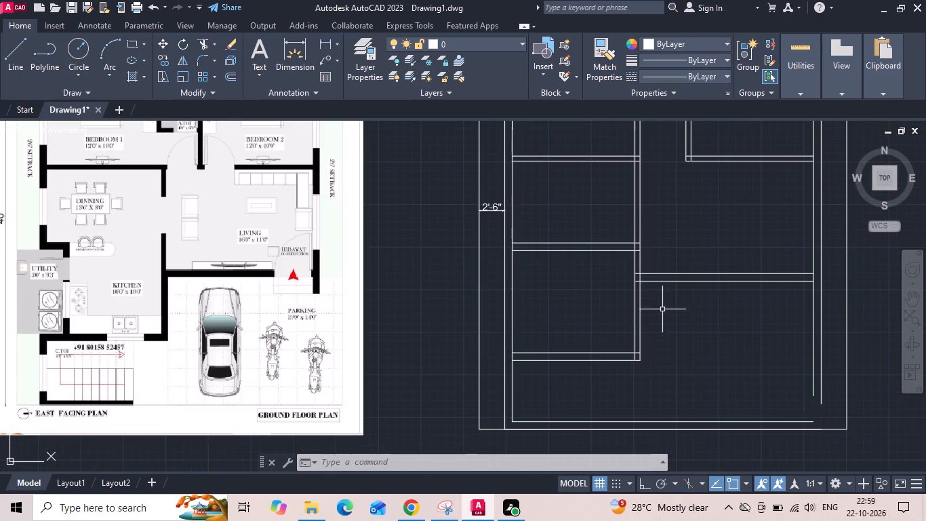
{"action": "type", "text": "tr"}
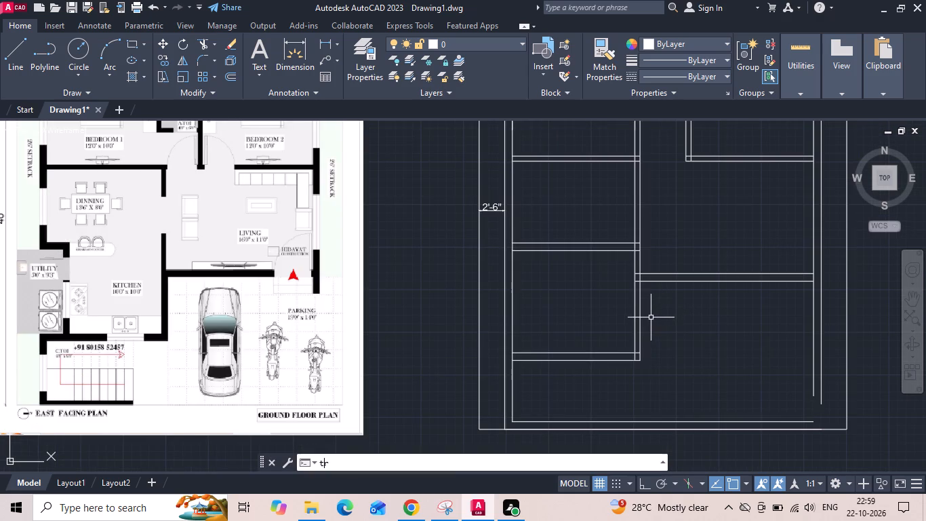
{"action": "key", "text": "space"}
{"action": "scroll", "coordinate": [643, 296], "scroll_direction": "up", "scroll_amount": 2}
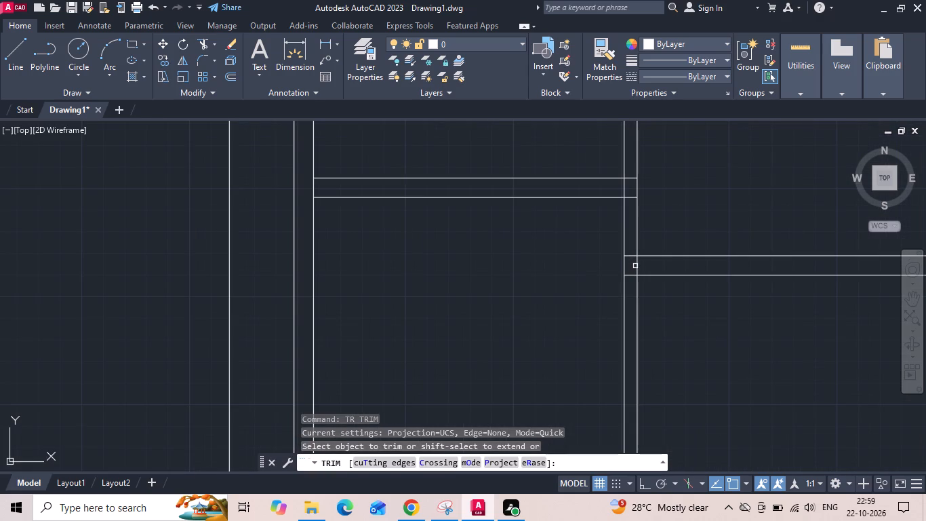
{"action": "left_click", "coordinate": [635, 266]}
{"action": "left_click", "coordinate": [643, 269]}
{"action": "key", "text": "Escape"}
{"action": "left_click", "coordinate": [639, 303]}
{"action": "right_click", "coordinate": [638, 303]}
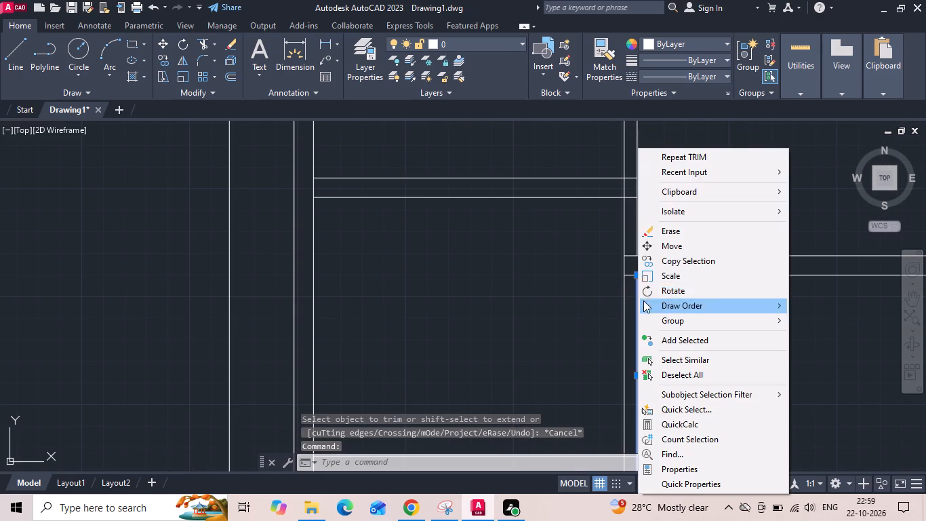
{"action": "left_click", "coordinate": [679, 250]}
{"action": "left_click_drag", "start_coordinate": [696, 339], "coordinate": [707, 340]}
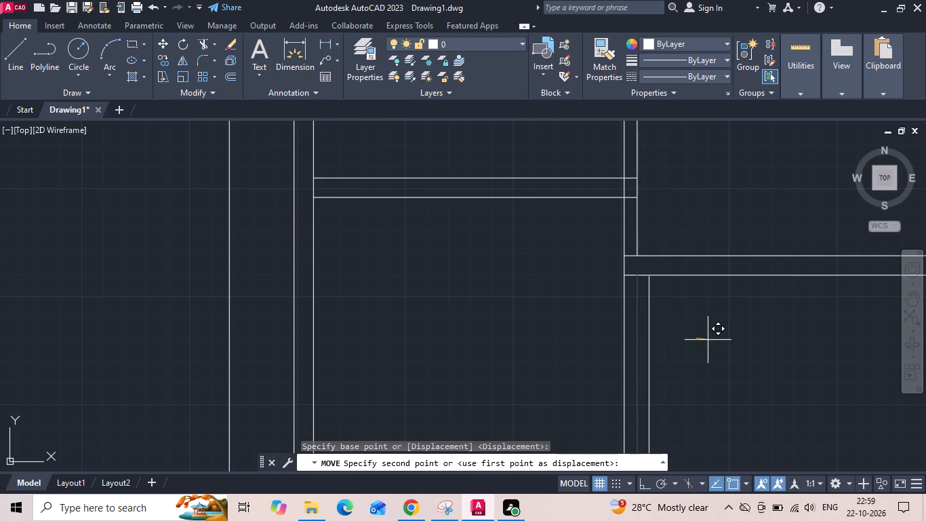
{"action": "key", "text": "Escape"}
Move the kitchen's outer wall line beside the parking 3" outward, horizontally towards the parking.
{"action": "left_click_drag", "start_coordinate": [677, 347], "coordinate": [658, 374]}
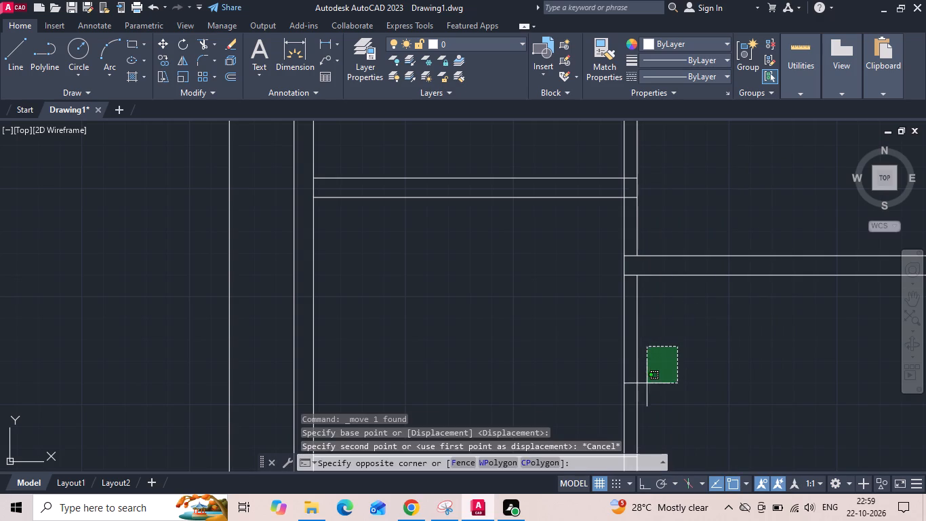
{"action": "left_click", "coordinate": [634, 393]}
{"action": "right_click", "coordinate": [633, 393]}
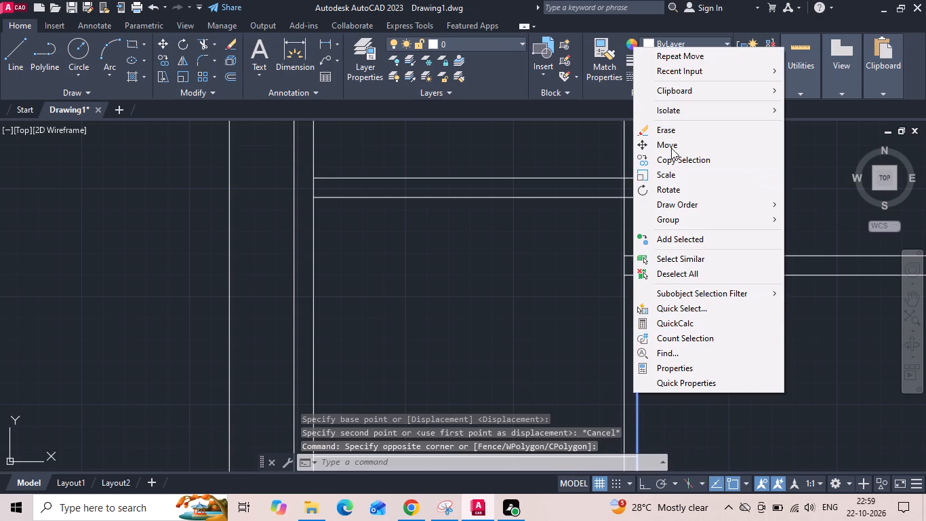
{"action": "left_click", "coordinate": [671, 148]}
{"action": "key", "text": "F8"}
{"action": "left_click_drag", "start_coordinate": [689, 347], "coordinate": [715, 344]}
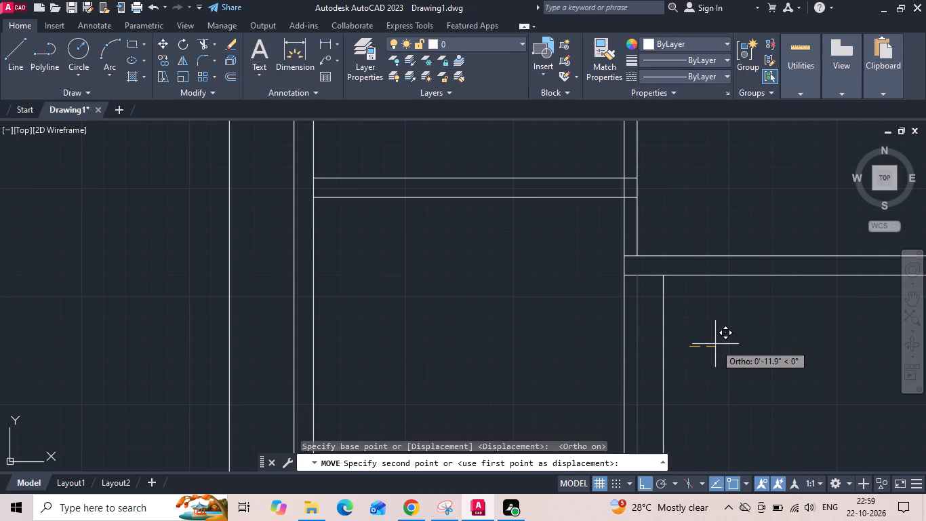
{"action": "type", "text": "3"}
{"action": "key", "text": "space"}
{"action": "scroll", "coordinate": [651, 236], "scroll_direction": "down", "scroll_amount": 1}
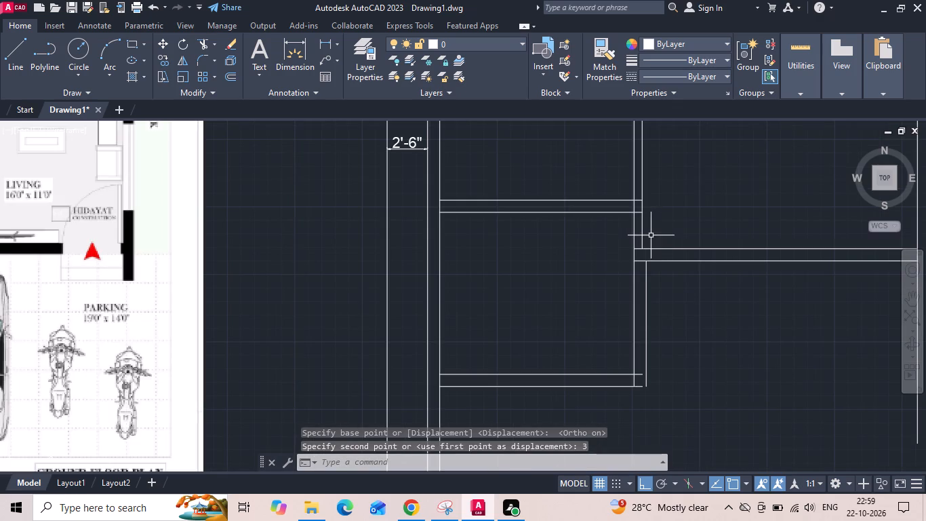
Fillet the inner and outer wall lines at the kitchen's lower corner beside the parking into sharp corners.
{"action": "type", "text": "f"}
{"action": "key", "text": "space"}
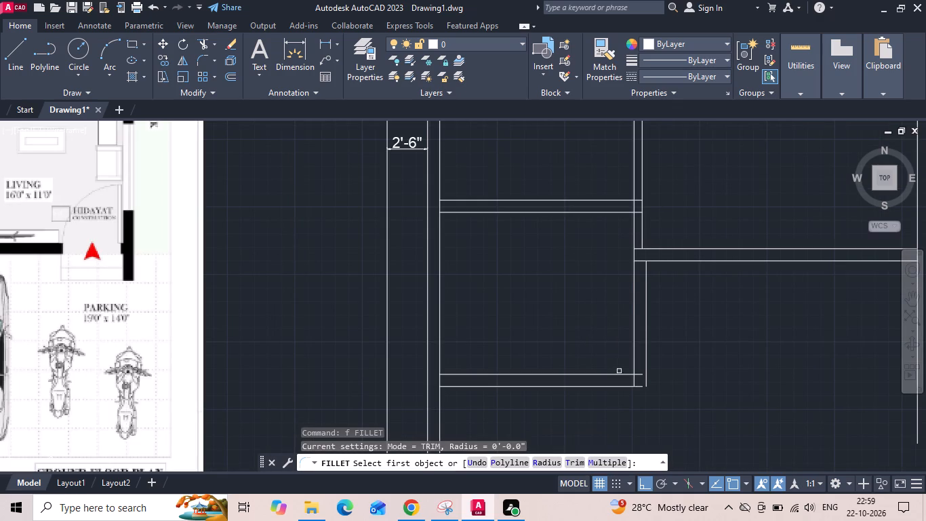
{"action": "left_click", "coordinate": [623, 374]}
{"action": "left_click", "coordinate": [632, 358]}
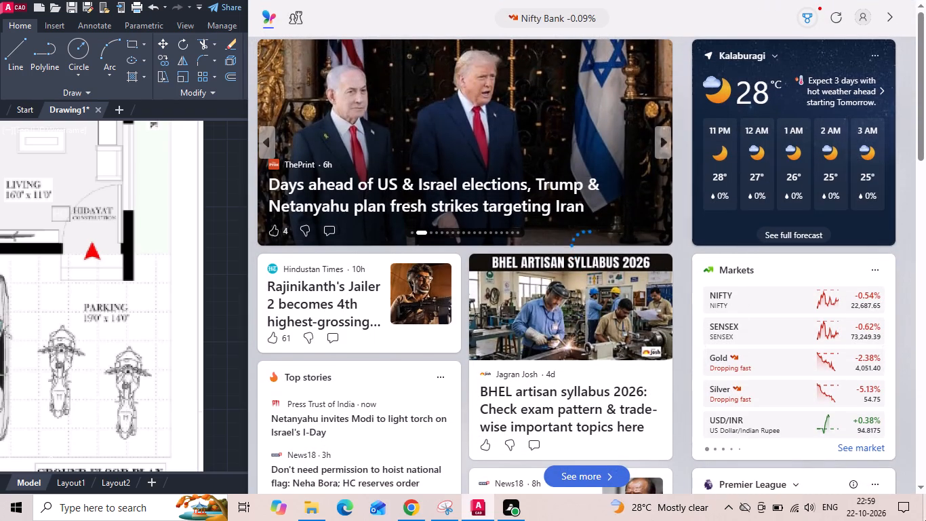
{"action": "key", "text": "Escape"}
{"action": "type", "text": "f"}
{"action": "key", "text": "space"}
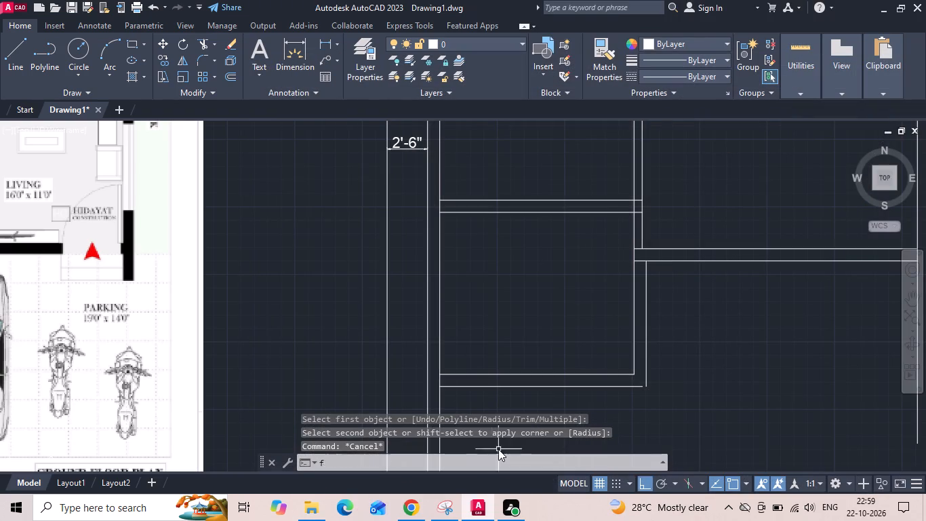
{"action": "left_click", "coordinate": [618, 387]}
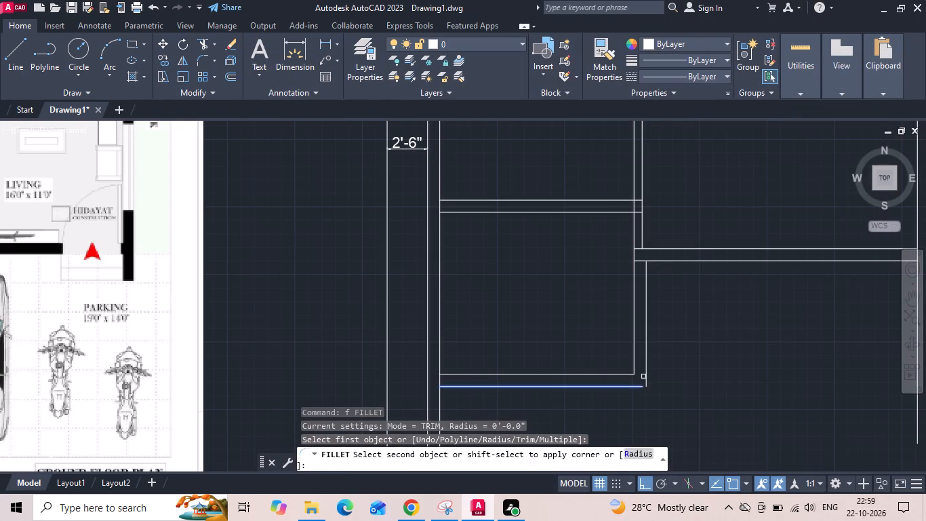
{"action": "left_click", "coordinate": [645, 370]}
Trim the outer side wall's inner line where the kitchen's lower wall joins it.
{"action": "scroll", "coordinate": [553, 302], "scroll_direction": "down", "scroll_amount": 1}
{"action": "middle_click_drag", "start_coordinate": [548, 301], "coordinate": [546, 282]}
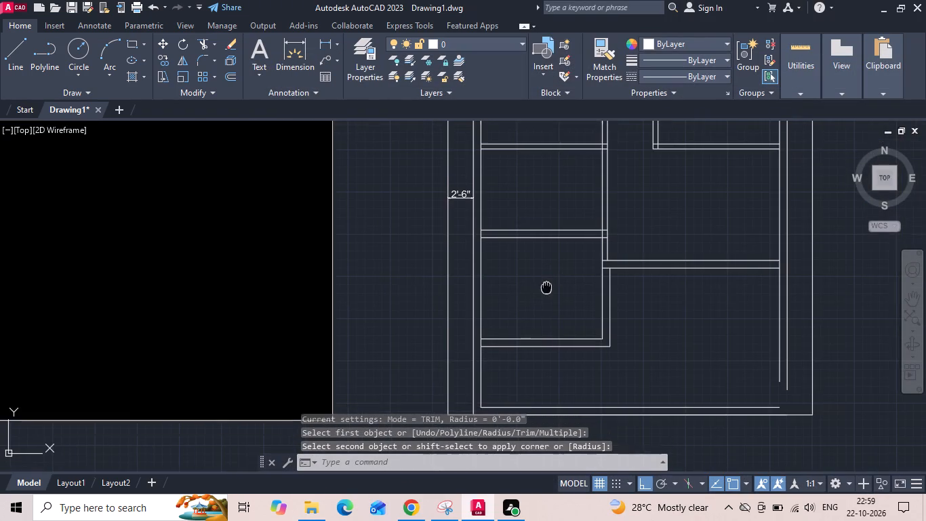
{"action": "middle_click_drag", "start_coordinate": [546, 282], "coordinate": [546, 257]}
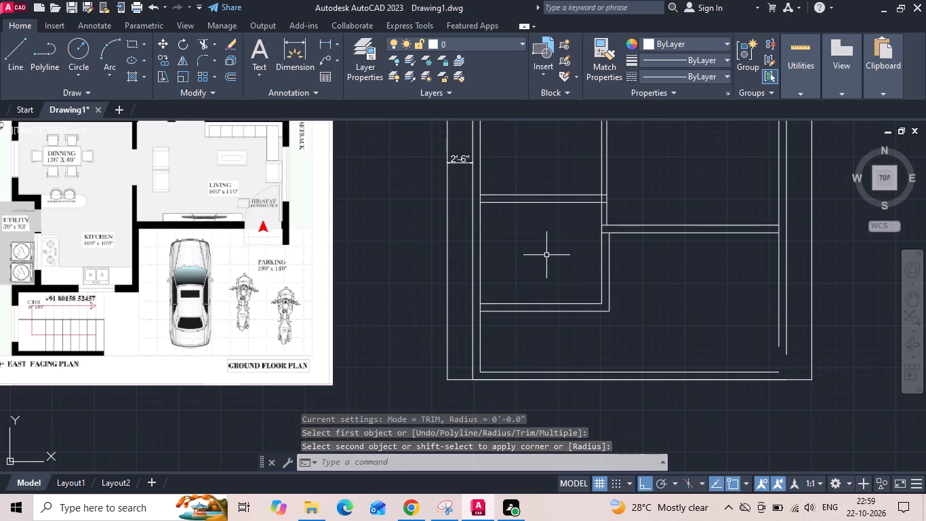
{"action": "key", "text": "Escape"}
{"action": "middle_click_drag", "start_coordinate": [492, 353], "coordinate": [488, 337]}
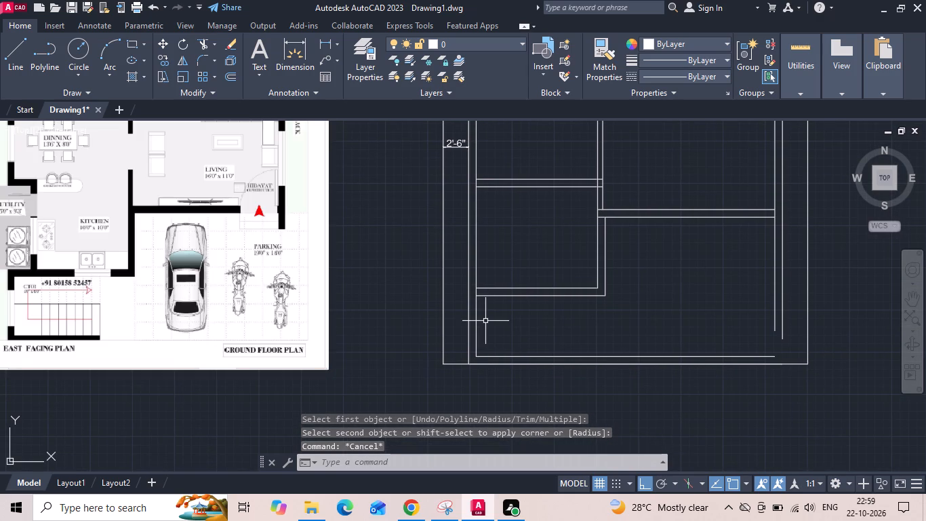
{"action": "key", "text": "t"}
{"action": "key", "text": "r"}
{"action": "key", "text": "space"}
{"action": "key", "text": "space"}
{"action": "scroll", "coordinate": [471, 294], "scroll_direction": "up", "scroll_amount": 1}
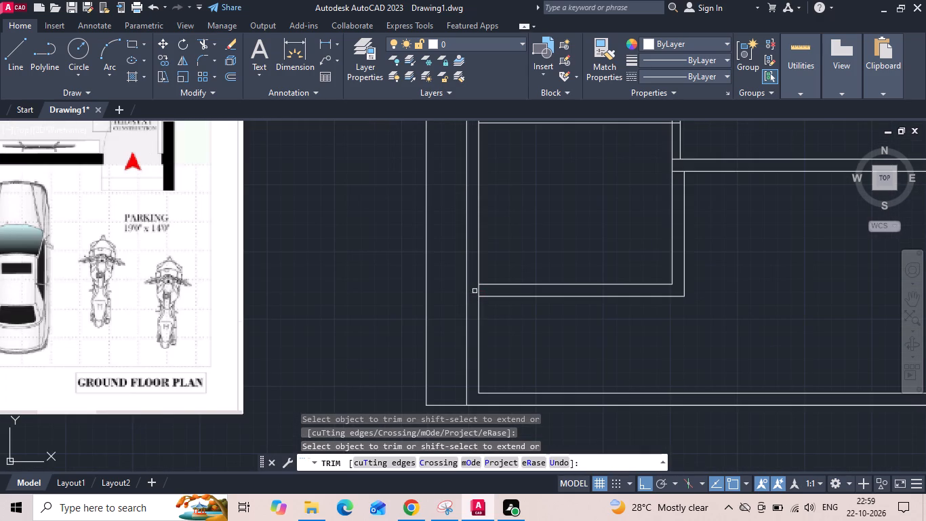
{"action": "left_click", "coordinate": [479, 290]}
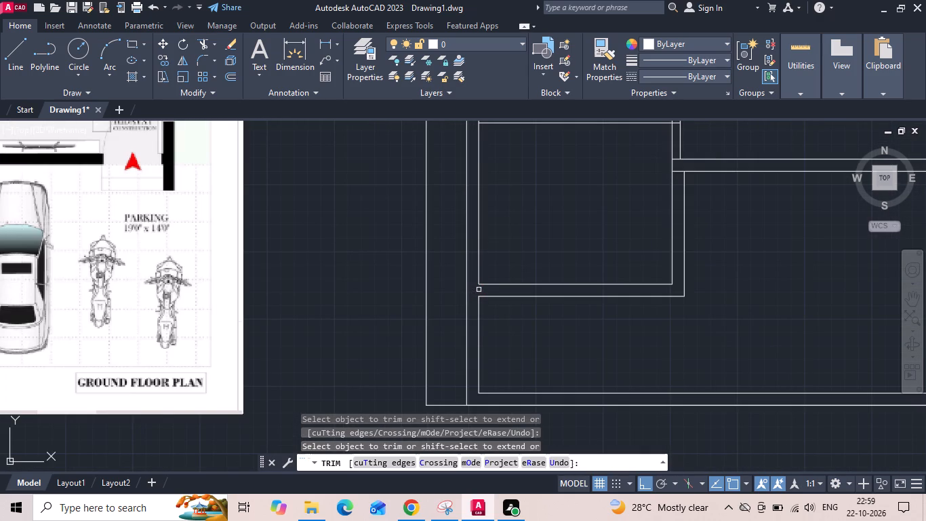
{"action": "key", "text": "Escape"}
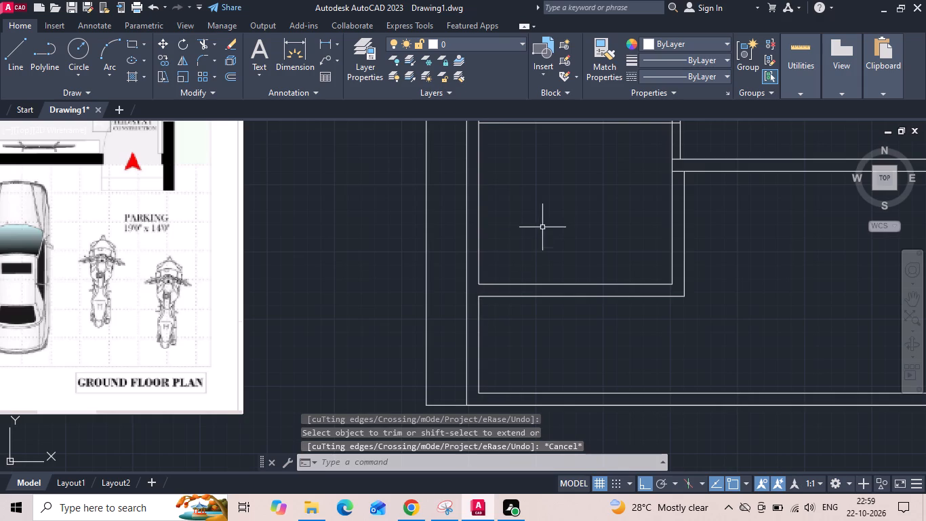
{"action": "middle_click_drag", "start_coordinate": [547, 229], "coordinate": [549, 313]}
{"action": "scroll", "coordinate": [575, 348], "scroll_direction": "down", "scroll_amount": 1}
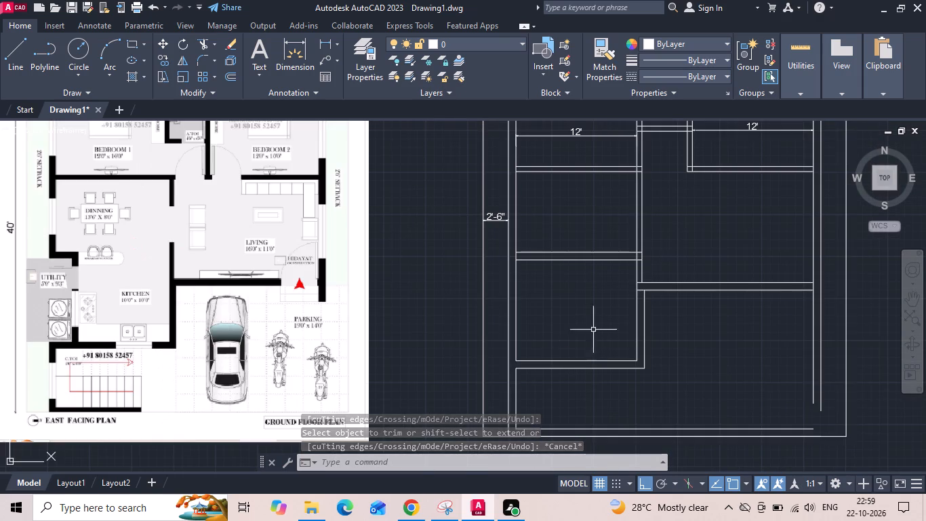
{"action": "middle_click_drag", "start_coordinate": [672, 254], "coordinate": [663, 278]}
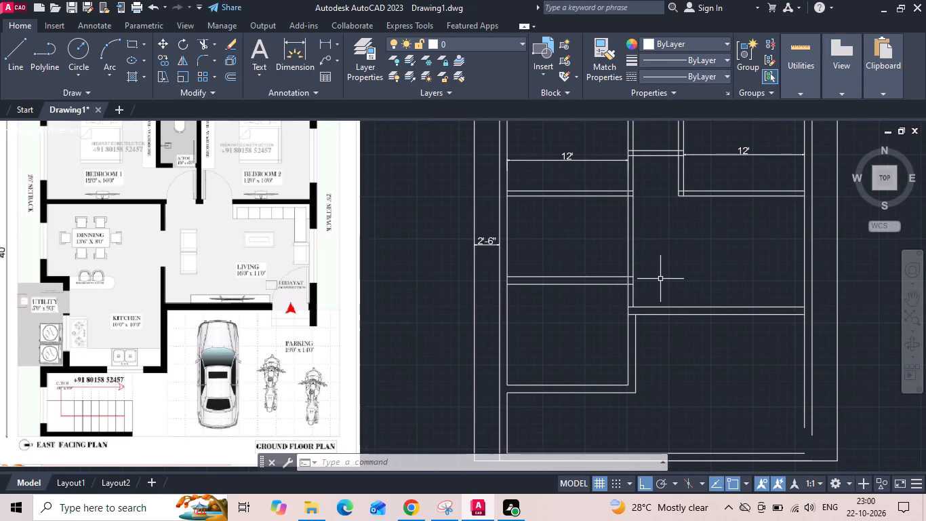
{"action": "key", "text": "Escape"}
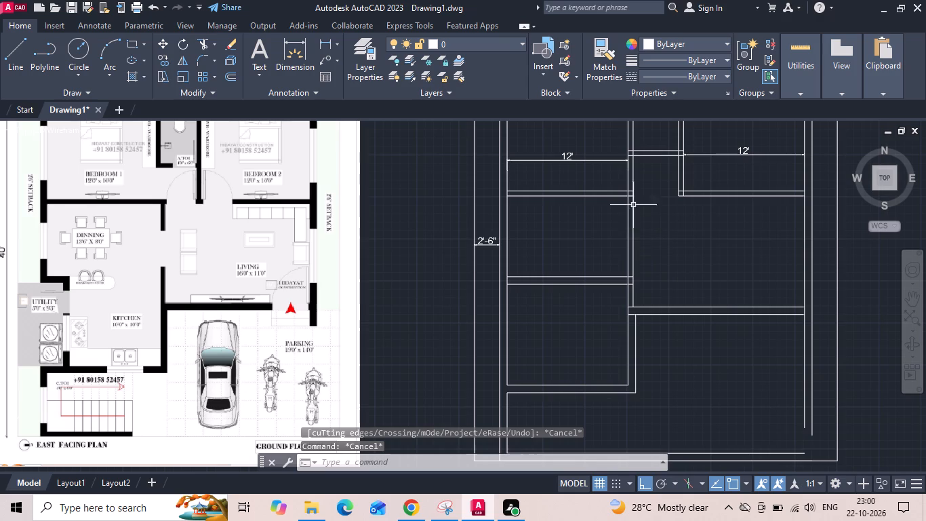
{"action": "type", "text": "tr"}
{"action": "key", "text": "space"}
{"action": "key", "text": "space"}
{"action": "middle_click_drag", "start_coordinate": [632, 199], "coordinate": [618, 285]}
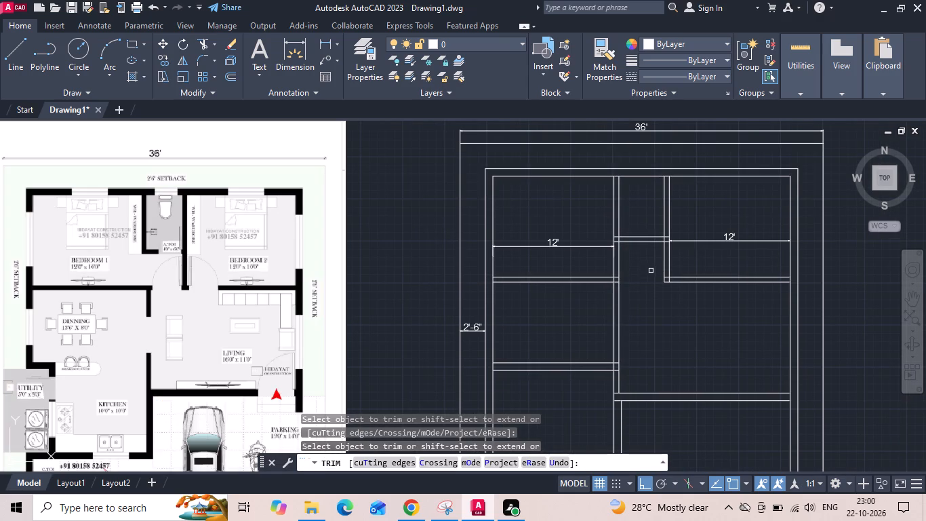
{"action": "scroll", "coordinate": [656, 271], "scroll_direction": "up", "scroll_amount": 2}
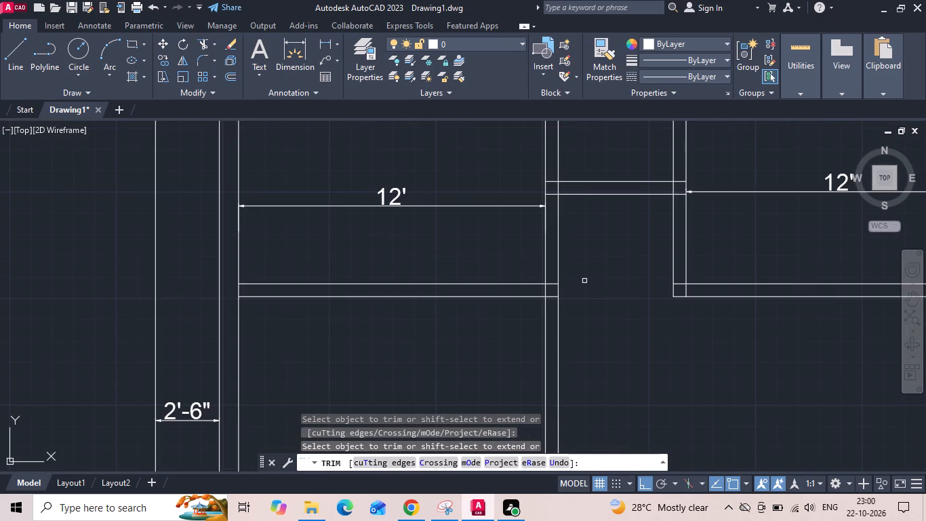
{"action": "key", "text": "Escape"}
Extend both lines of Bedroom 1's lower wall across the passage to meet Bedroom 2's lower wall.
{"action": "scroll", "coordinate": [475, 304], "scroll_direction": "down", "scroll_amount": 1}
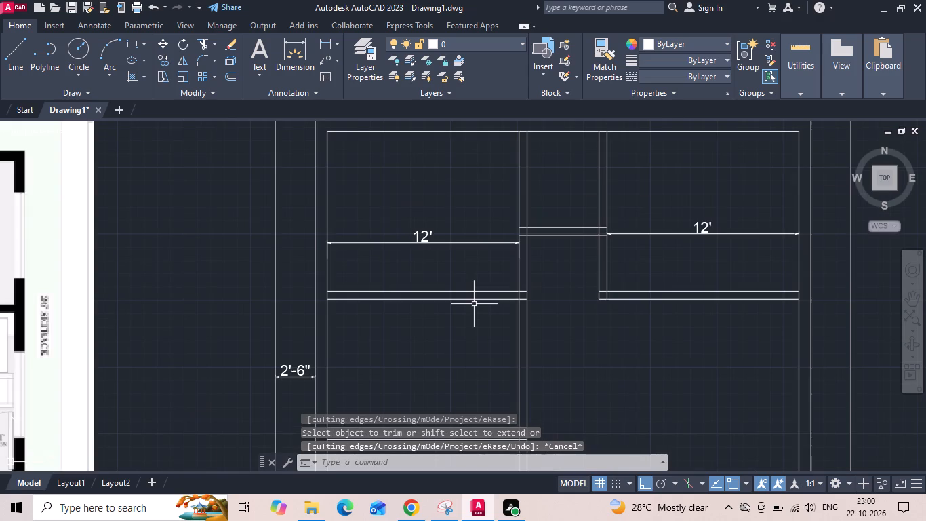
{"action": "key", "text": "Escape"}
{"action": "type", "text": "ex"}
{"action": "key", "text": "space"}
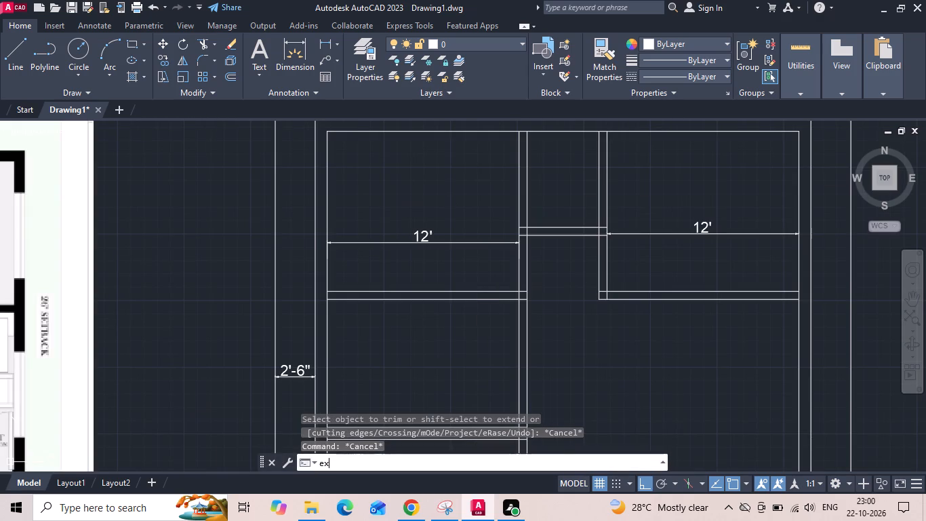
{"action": "left_click_drag", "start_coordinate": [477, 277], "coordinate": [477, 315]}
{"action": "key", "text": "Escape"}
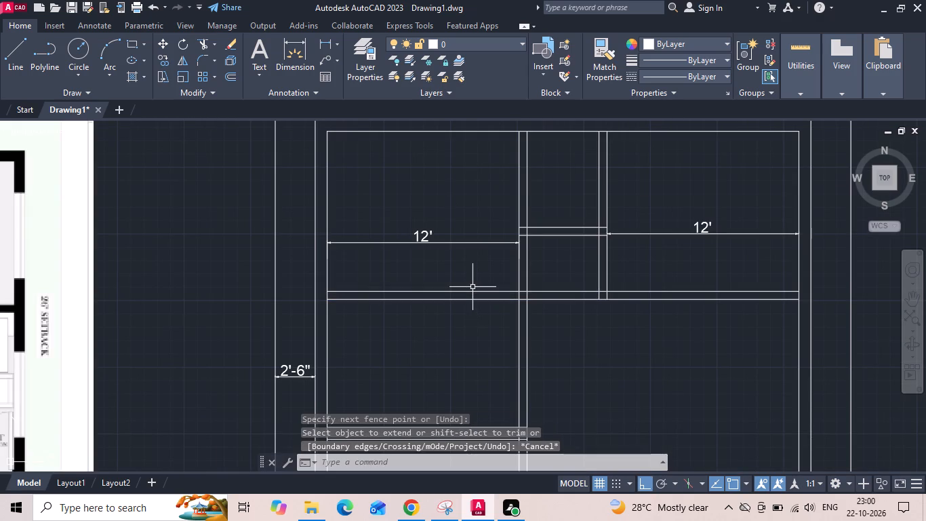
{"action": "key", "text": "Escape"}
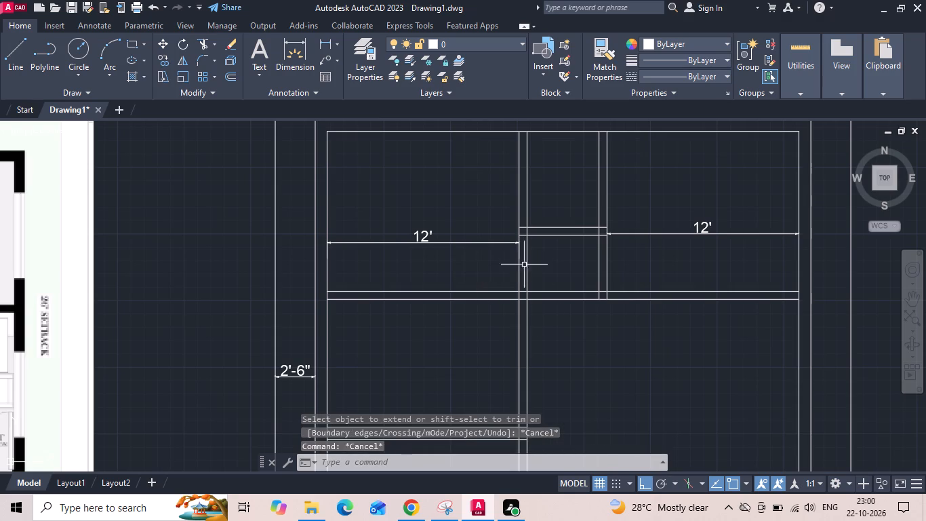
Trim the crossing wall lines inside the junction of Bedroom 1's lower wall and the dining–living partition.
{"action": "middle_click_drag", "start_coordinate": [546, 358], "coordinate": [549, 336]}
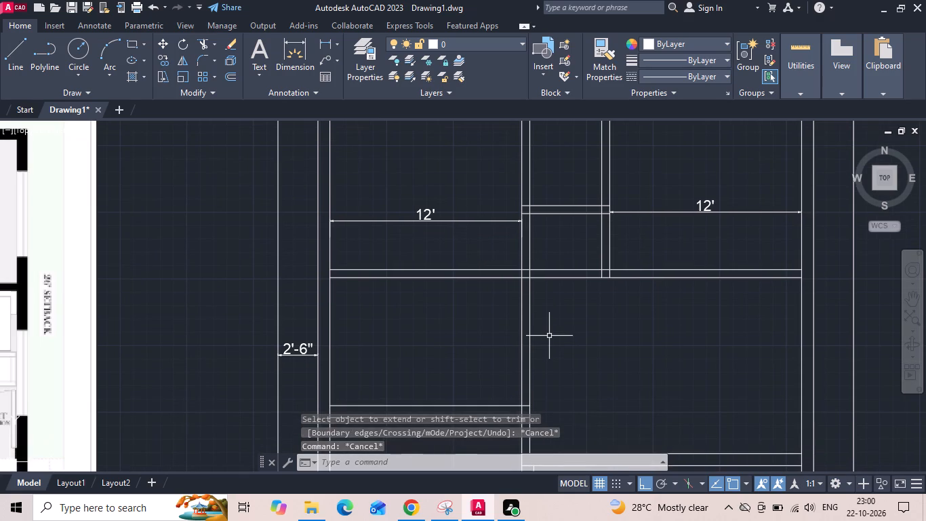
{"action": "type", "text": "tr"}
{"action": "key", "text": "space"}
{"action": "scroll", "coordinate": [534, 280], "scroll_direction": "up", "scroll_amount": 2}
{"action": "left_click", "coordinate": [502, 261]}
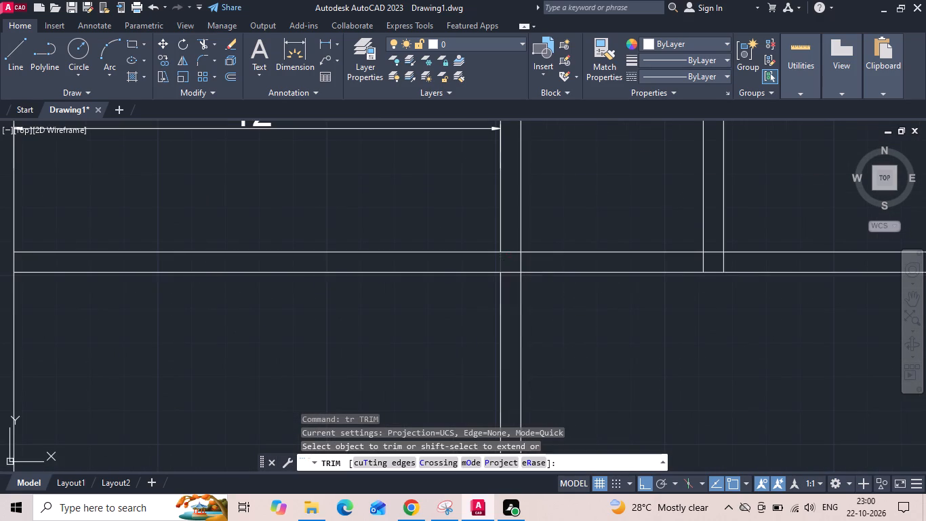
{"action": "left_click", "coordinate": [507, 252]}
{"action": "left_click", "coordinate": [508, 269]}
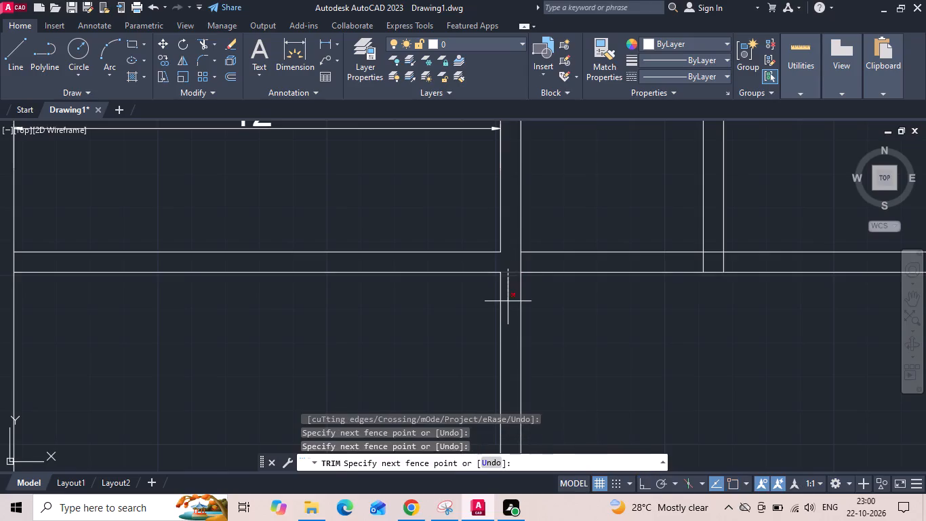
{"action": "left_click", "coordinate": [508, 301]}
{"action": "scroll", "coordinate": [584, 313], "scroll_direction": "down", "scroll_amount": 1}
{"action": "middle_click_drag", "start_coordinate": [586, 352], "coordinate": [590, 286]}
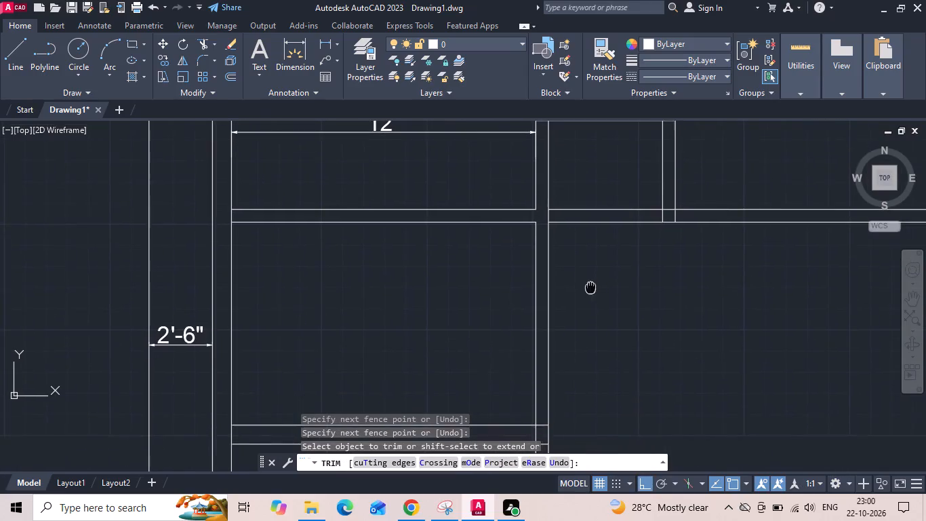
{"action": "scroll", "coordinate": [590, 286], "scroll_direction": "down", "scroll_amount": 1}
{"action": "key", "text": "Escape"}
Measure the dining room's clear depth between its upper and lower walls with a linear dimension, without placing it.
{"action": "scroll", "coordinate": [590, 286], "scroll_direction": "down", "scroll_amount": 1}
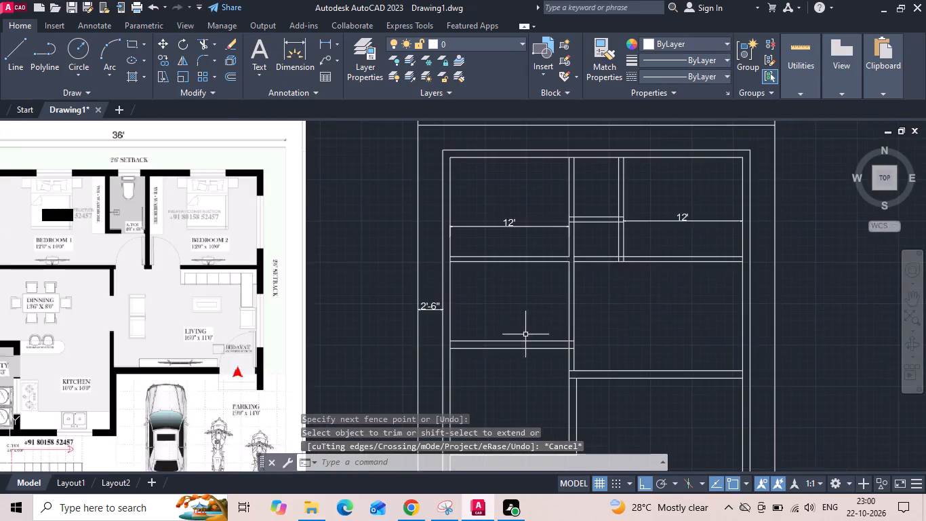
{"action": "middle_click_drag", "start_coordinate": [525, 332], "coordinate": [567, 274]}
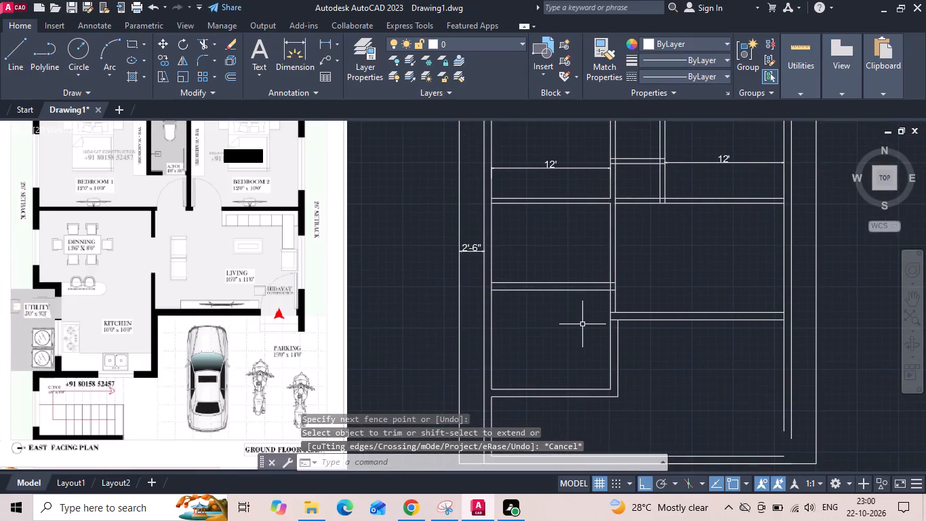
{"action": "left_click", "coordinate": [327, 42]}
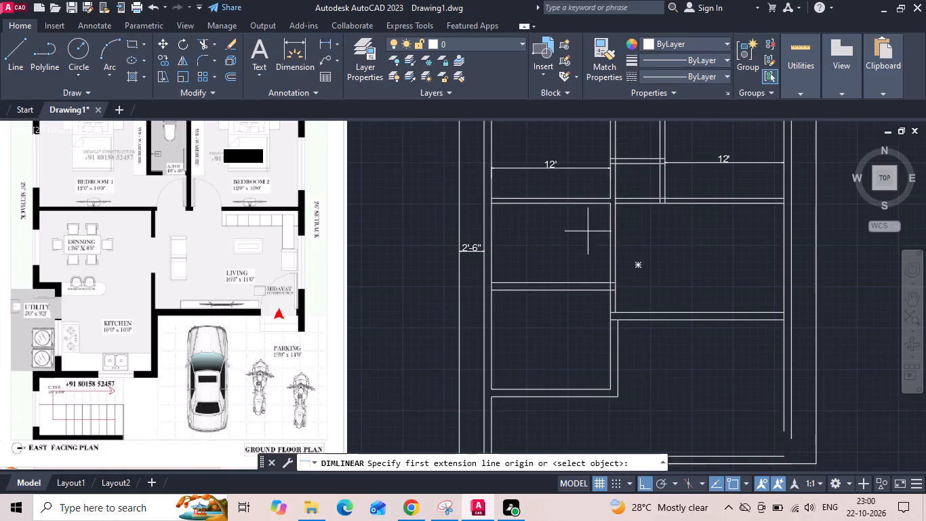
{"action": "scroll", "coordinate": [607, 229], "scroll_direction": "up", "scroll_amount": 2}
{"action": "left_click", "coordinate": [594, 167]}
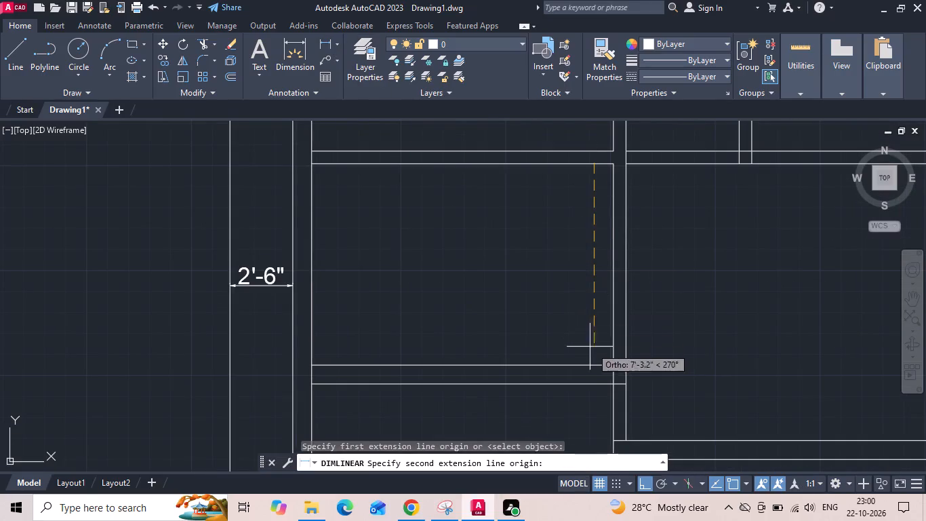
{"action": "left_click", "coordinate": [594, 369]}
{"action": "key", "text": "Escape"}
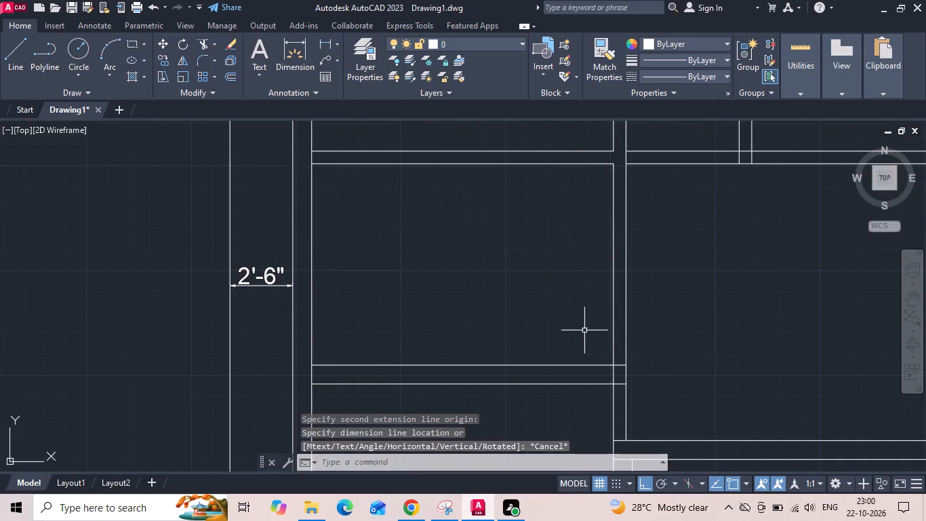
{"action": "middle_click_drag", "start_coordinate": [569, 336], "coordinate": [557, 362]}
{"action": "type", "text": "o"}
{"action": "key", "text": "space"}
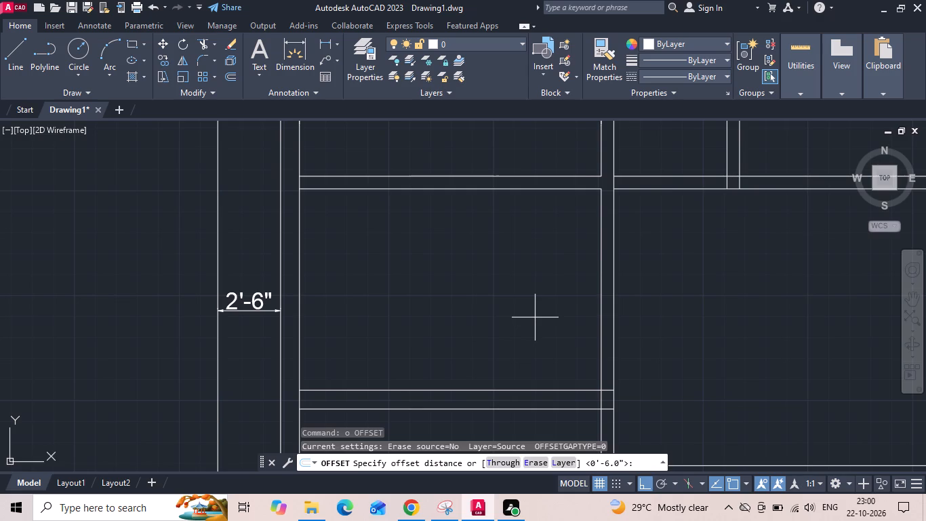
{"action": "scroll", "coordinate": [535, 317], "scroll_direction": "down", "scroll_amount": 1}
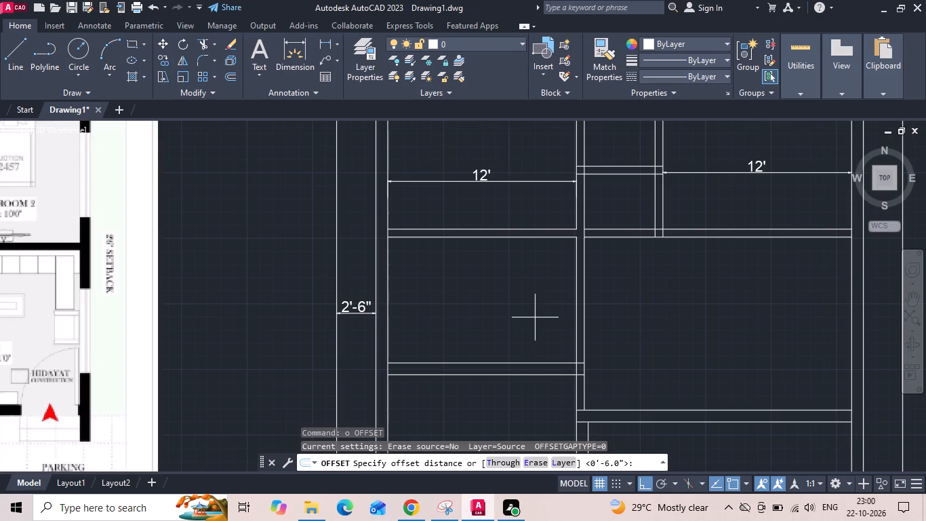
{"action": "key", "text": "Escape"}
Measure the living room's clear depth between its upper and lower walls with a linear dimension, without placing it.
{"action": "left_click", "coordinate": [321, 41]}
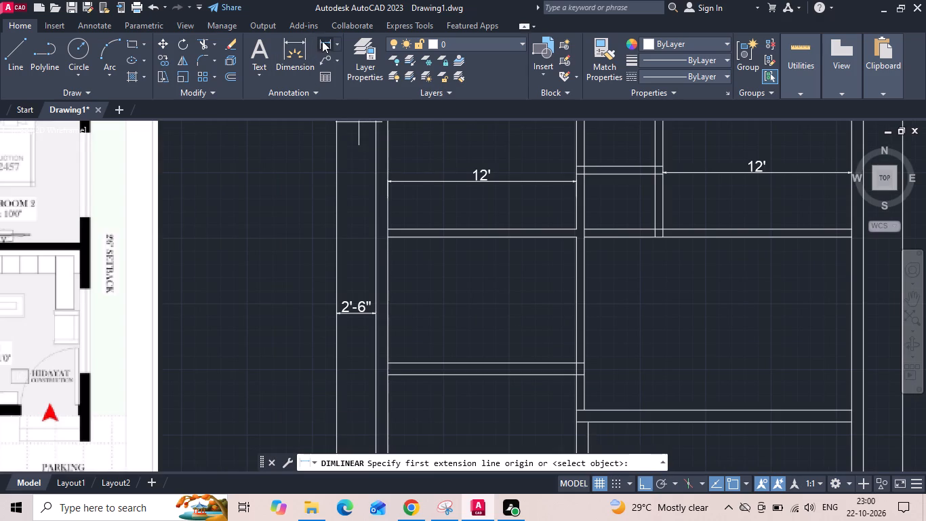
{"action": "middle_click_drag", "start_coordinate": [585, 339], "coordinate": [585, 315]}
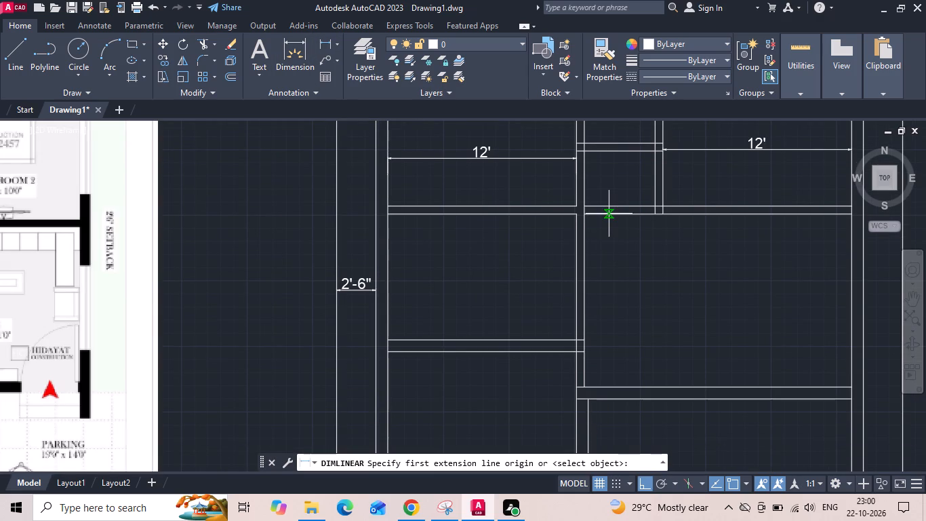
{"action": "left_click", "coordinate": [609, 214]}
{"action": "left_click", "coordinate": [609, 387]}
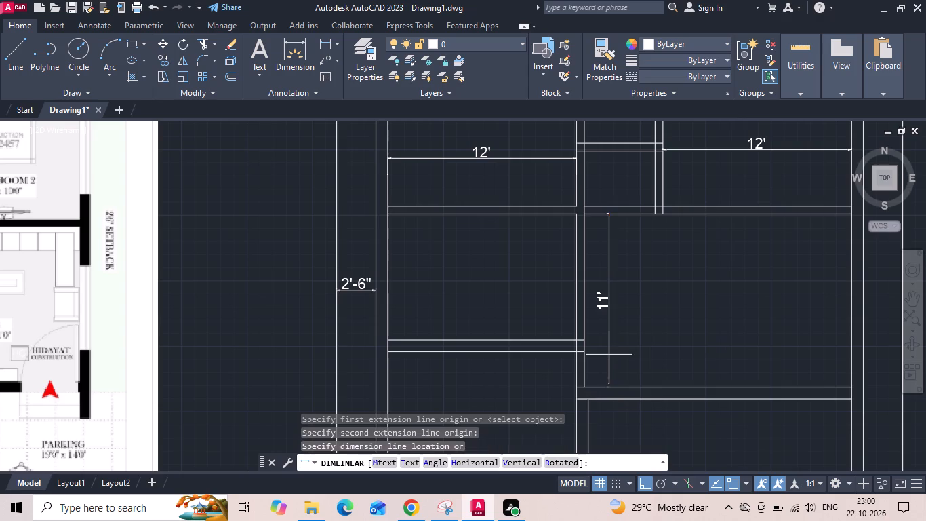
{"action": "key", "text": "Escape"}
Offset the living room's upper wall line 4' downward and its lower wall line 4' upward to mark the dining–living opening.
{"action": "key", "text": "o"}
{"action": "key", "text": "space"}
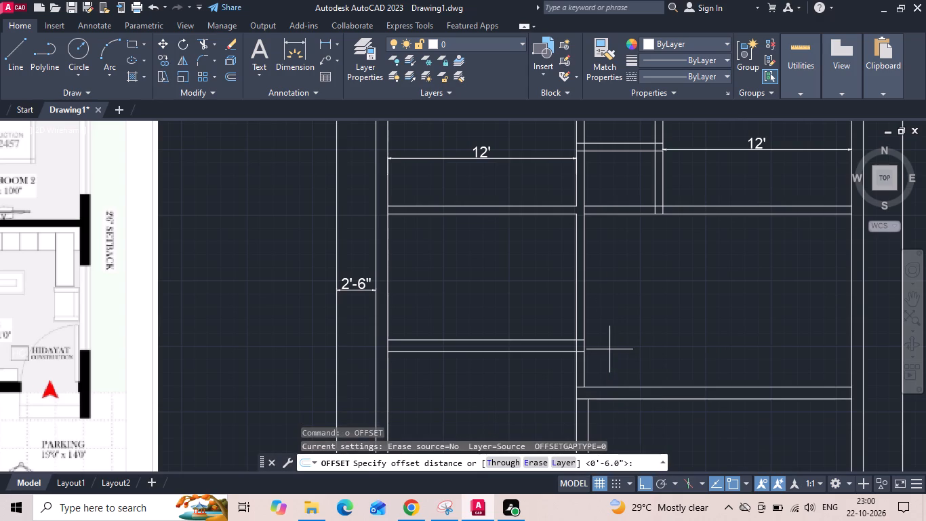
{"action": "key", "text": "4"}
{"action": "key", "text": "apostrophe"}
{"action": "key", "text": "Return"}
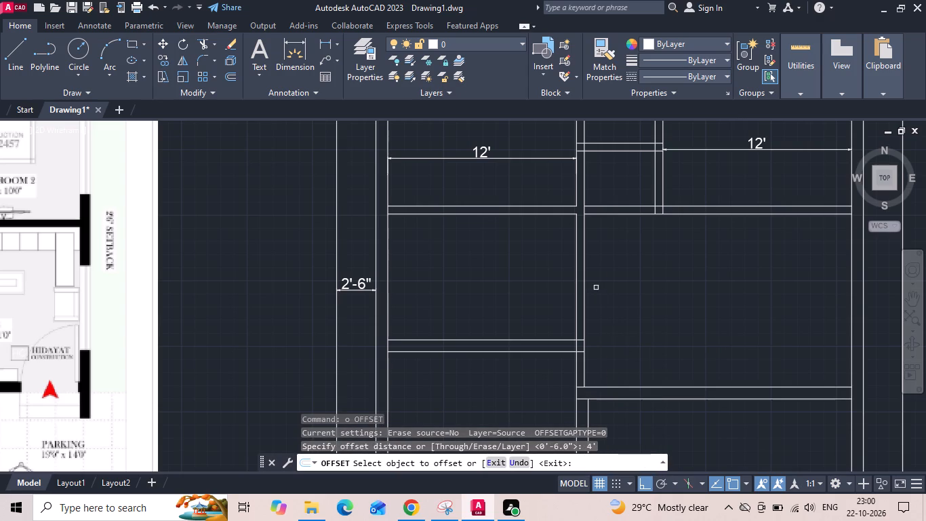
{"action": "left_click", "coordinate": [607, 211]}
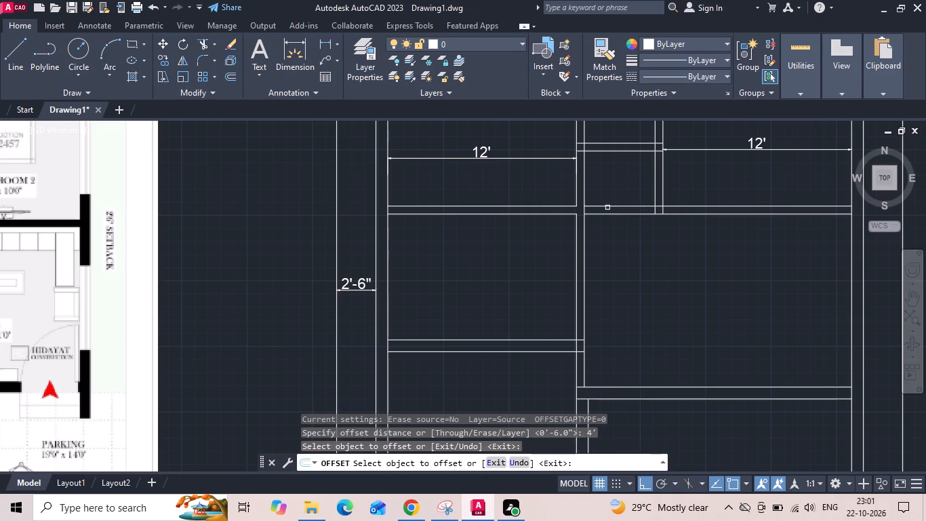
{"action": "left_click", "coordinate": [607, 214]}
{"action": "left_click", "coordinate": [612, 278]}
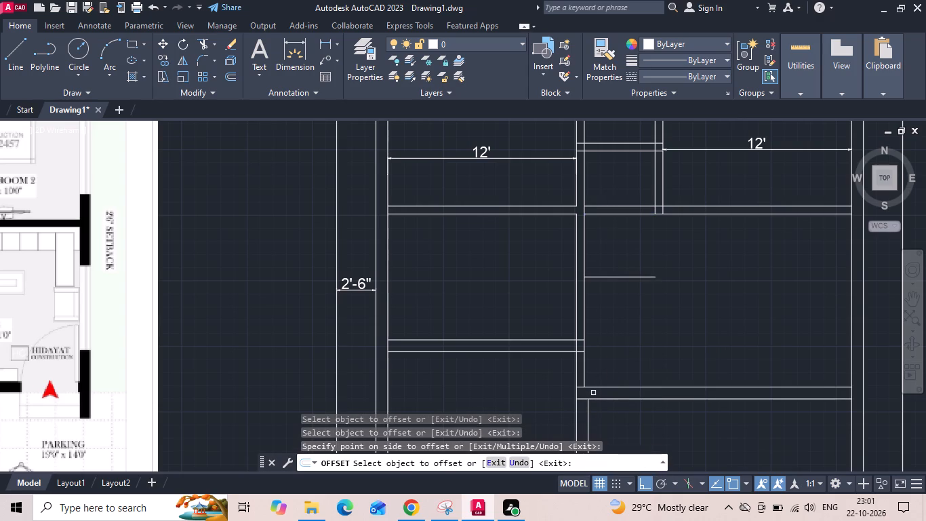
{"action": "left_click", "coordinate": [595, 388]}
{"action": "left_click", "coordinate": [608, 320]}
{"action": "key", "text": "Escape"}
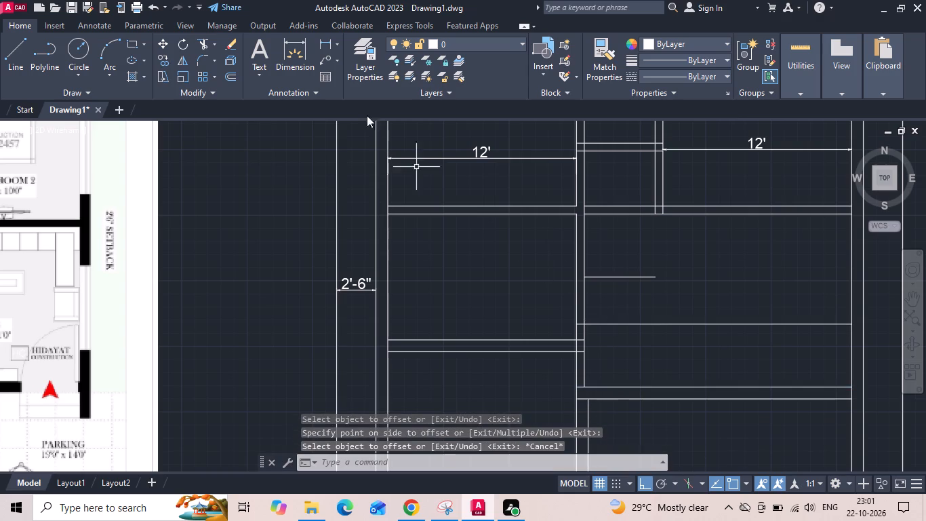
Measure the gap between the two offset opening lines with a linear dimension, without placing it.
{"action": "left_click", "coordinate": [328, 41]}
{"action": "left_click", "coordinate": [595, 324]}
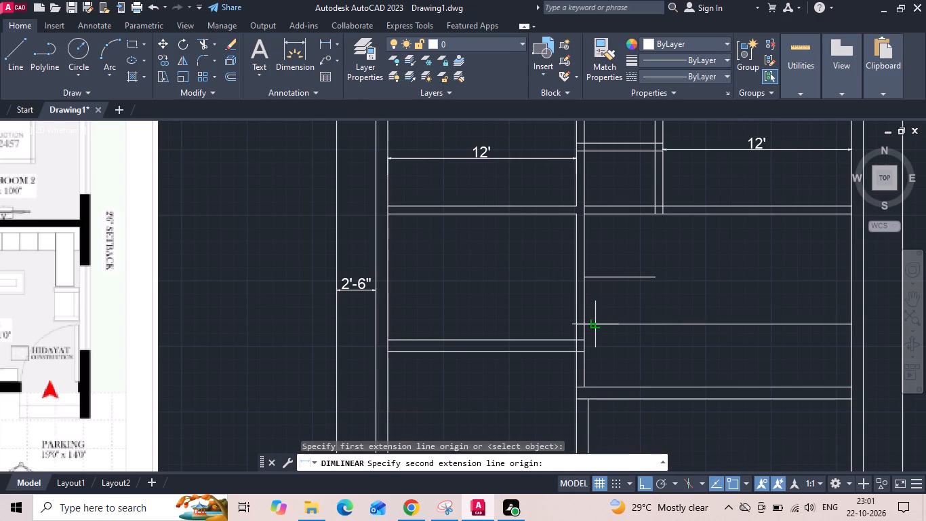
{"action": "left_click", "coordinate": [597, 278]}
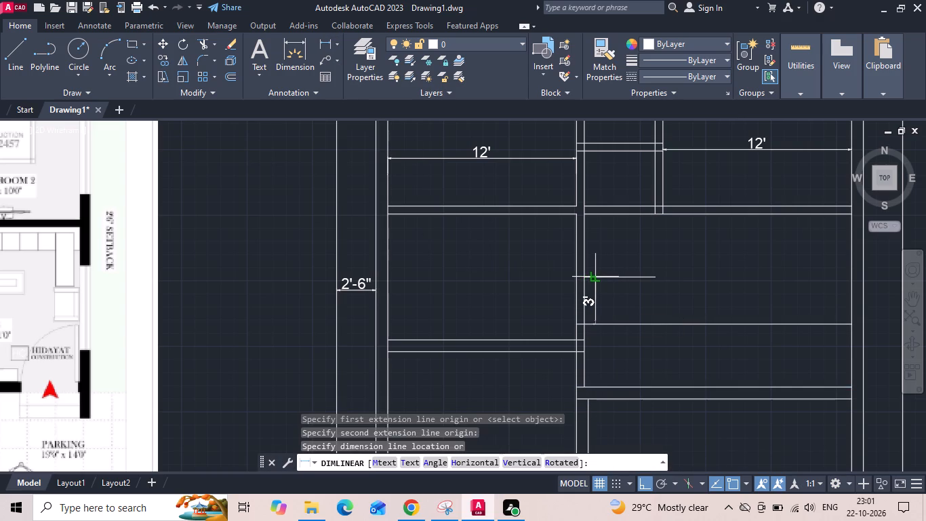
{"action": "scroll", "coordinate": [598, 278], "scroll_direction": "up", "scroll_amount": 1}
{"action": "key", "text": "Escape"}
{"action": "left_click", "coordinate": [613, 297]}
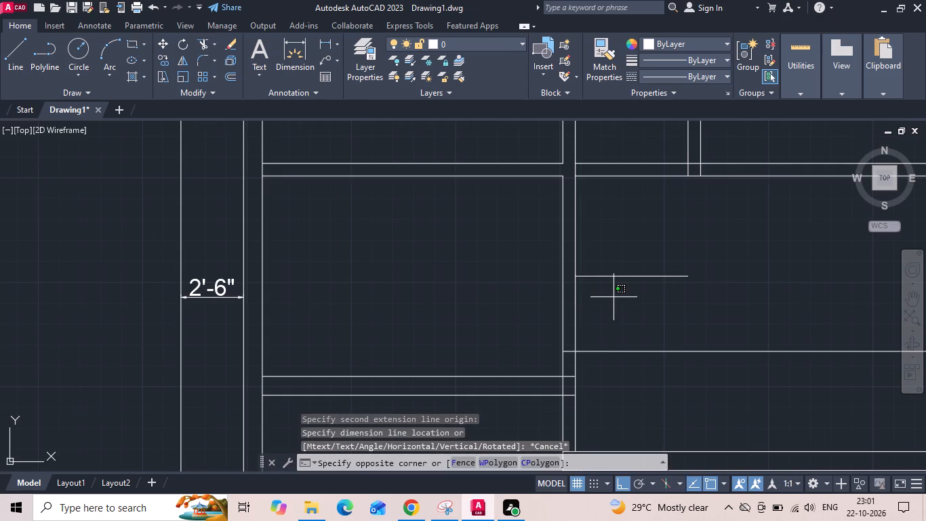
{"action": "key", "text": "Escape"}
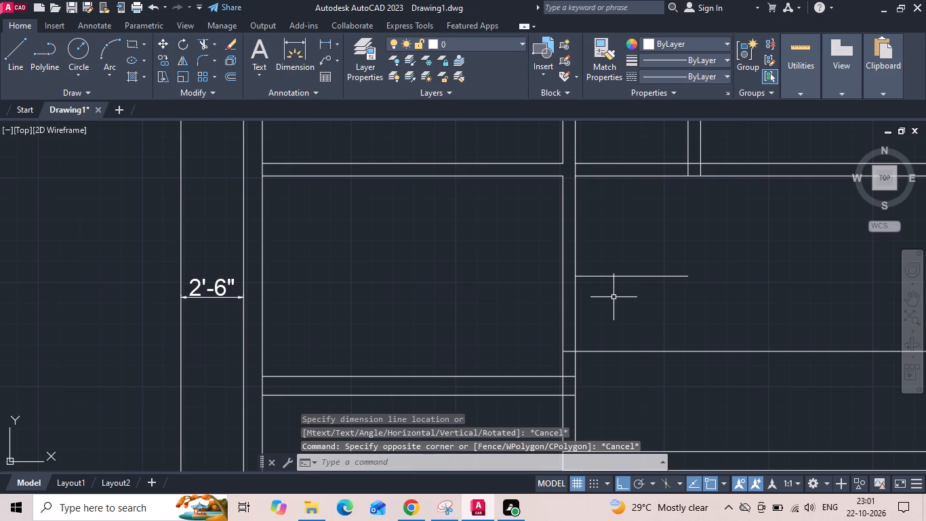
Extend the upper opening line across the dining–living partition to its dining-side face.
{"action": "type", "text": "ex"}
{"action": "key", "text": "space"}
{"action": "left_click_drag", "start_coordinate": [613, 294], "coordinate": [607, 252]}
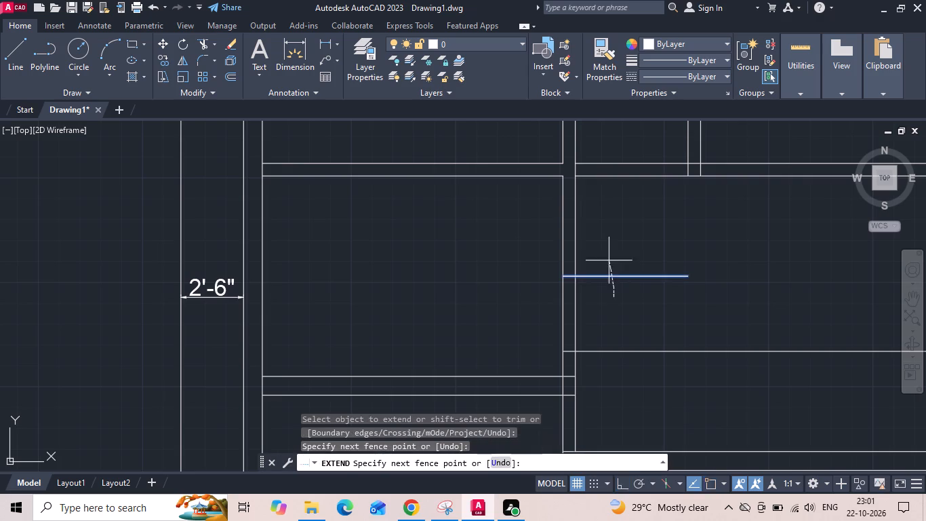
{"action": "left_click_drag", "start_coordinate": [607, 252], "coordinate": [607, 250]}
{"action": "key", "text": "Escape"}
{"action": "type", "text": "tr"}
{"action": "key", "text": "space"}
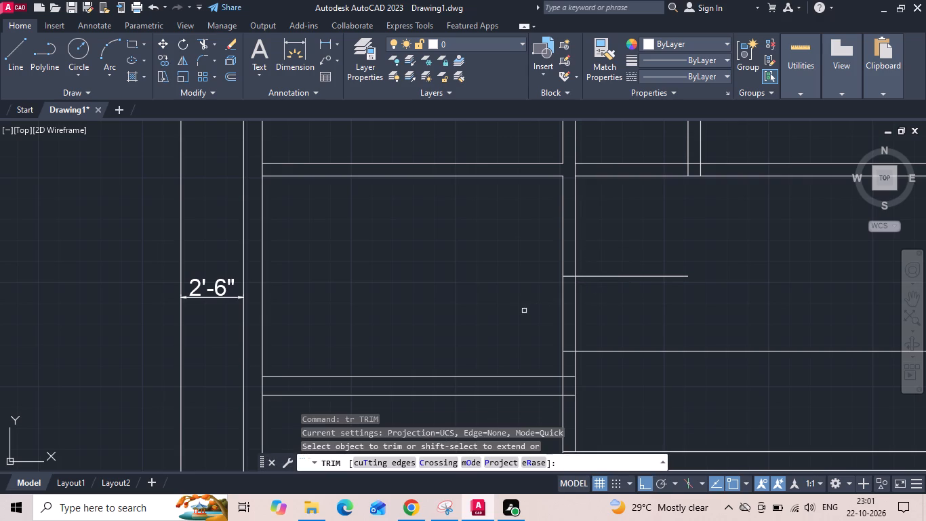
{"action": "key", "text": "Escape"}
Widen the opening by moving its upper line 6" up and its lower line 6" down.
{"action": "left_click", "coordinate": [609, 288]}
{"action": "left_click", "coordinate": [602, 263]}
{"action": "right_click", "coordinate": [602, 263]}
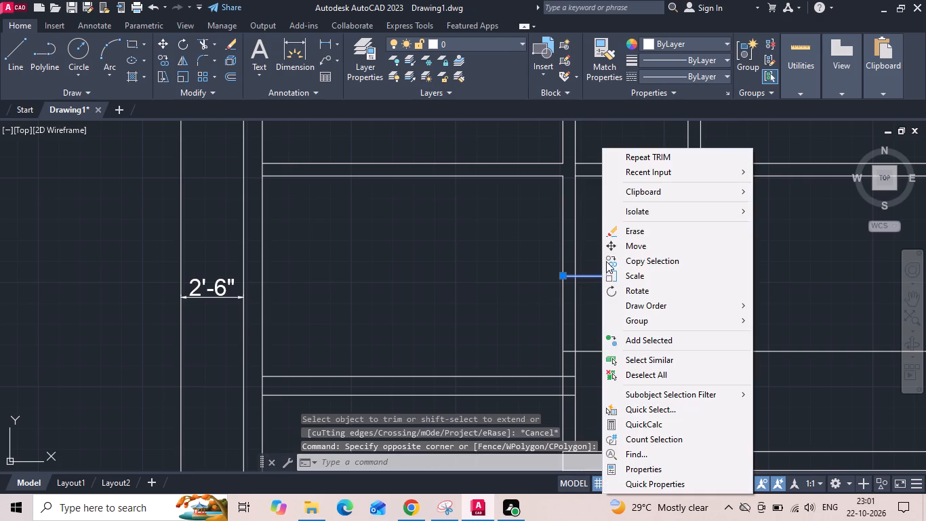
{"action": "left_click", "coordinate": [614, 250]}
{"action": "left_click_drag", "start_coordinate": [620, 258], "coordinate": [620, 248]}
{"action": "type", "text": "6"}
{"action": "key", "text": "space"}
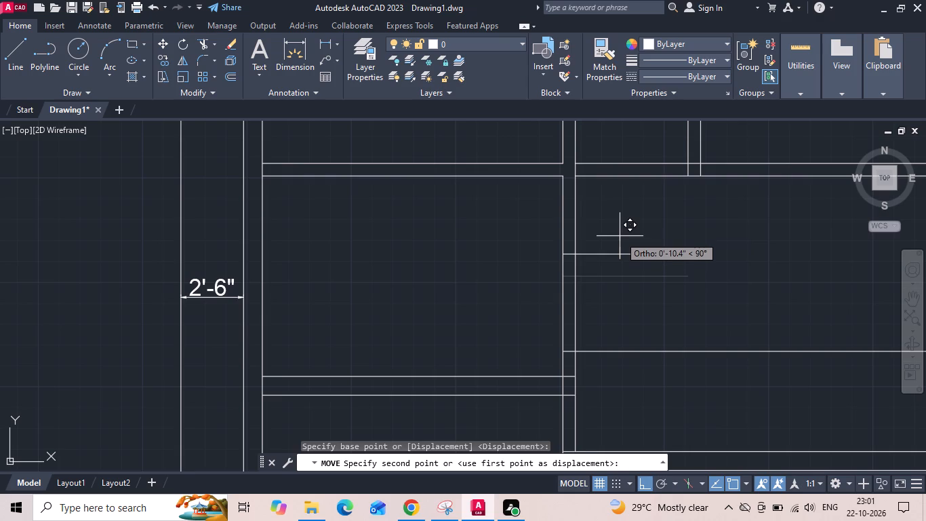
{"action": "left_click_drag", "start_coordinate": [607, 330], "coordinate": [607, 366]}
{"action": "left_click", "coordinate": [602, 375]}
{"action": "right_click", "coordinate": [594, 325]}
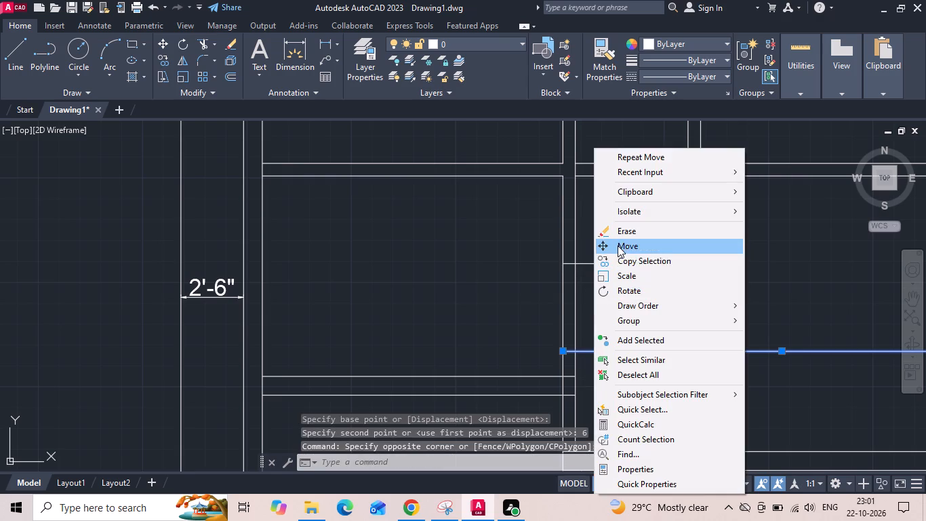
{"action": "left_click", "coordinate": [618, 246]}
{"action": "left_click_drag", "start_coordinate": [616, 321], "coordinate": [618, 334]}
{"action": "type", "text": "6"}
{"action": "key", "text": "space"}
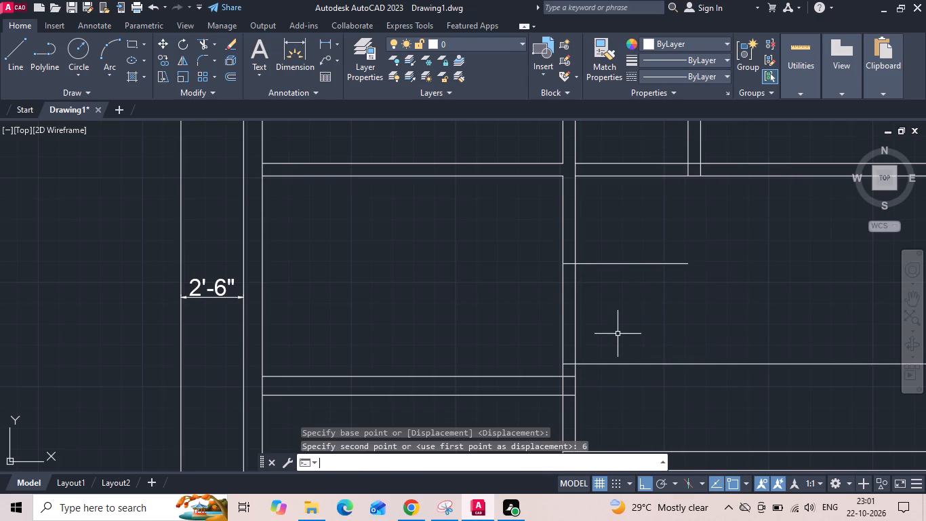
Trim the partition between the two opening lines and cut off both lines' excess inside the living room.
{"action": "key", "text": "t"}
{"action": "key", "text": "r"}
{"action": "key", "text": "space"}
{"action": "key", "text": "space"}
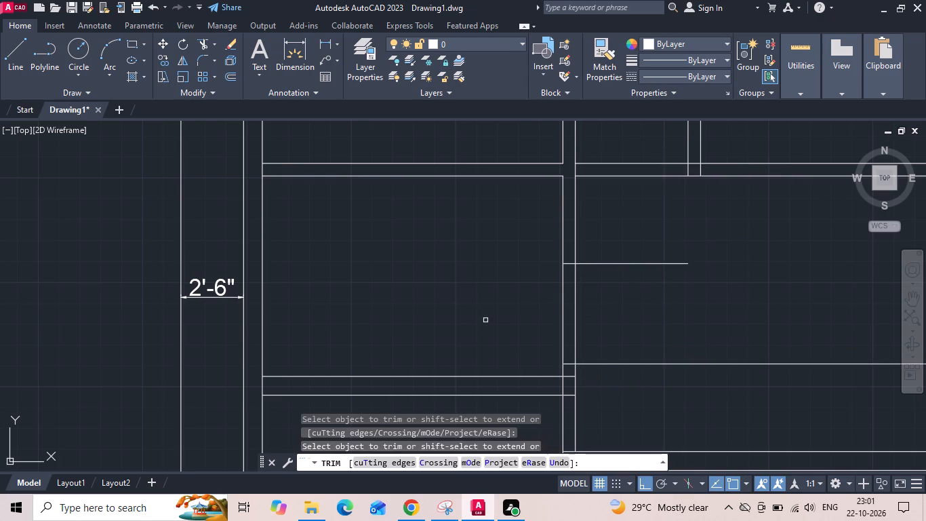
{"action": "scroll", "coordinate": [485, 320], "scroll_direction": "down", "scroll_amount": 1}
{"action": "left_click_drag", "start_coordinate": [485, 320], "coordinate": [575, 357]}
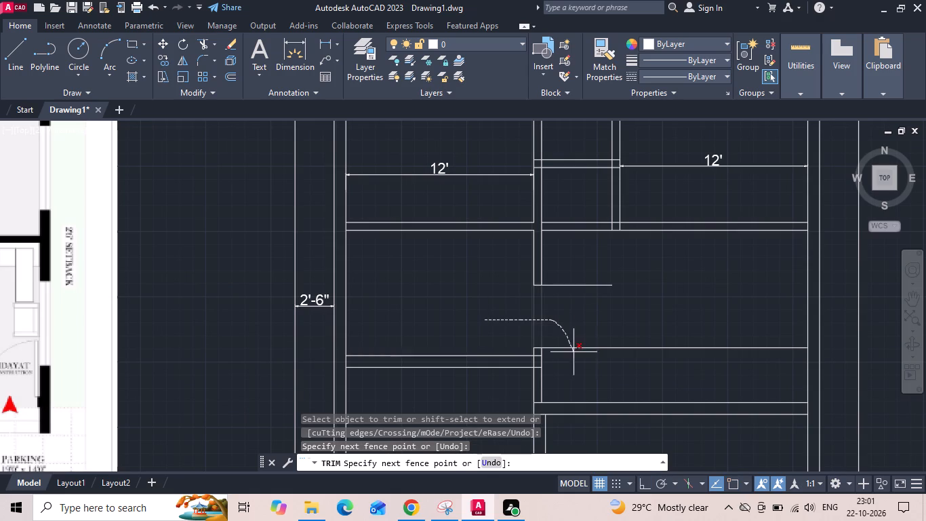
{"action": "left_click_drag", "start_coordinate": [575, 357], "coordinate": [577, 362]}
{"action": "left_click_drag", "start_coordinate": [555, 277], "coordinate": [565, 336]}
Trim the crossing wall lines inside the junction of the kitchen's upper wall and the living room partition.
{"action": "scroll", "coordinate": [539, 377], "scroll_direction": "up", "scroll_amount": 2}
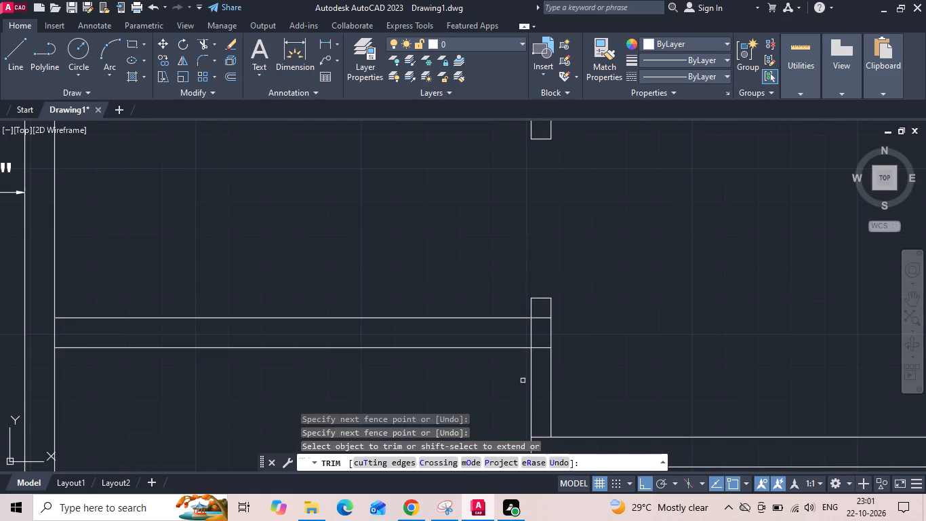
{"action": "left_click_drag", "start_coordinate": [540, 309], "coordinate": [545, 333]}
{"action": "left_click_drag", "start_coordinate": [546, 364], "coordinate": [544, 340]}
{"action": "left_click_drag", "start_coordinate": [538, 333], "coordinate": [521, 335]}
{"action": "key", "text": "Escape"}
Delete the short kitchen-side partition line between the opening's lower edge and the kitchen's upper wall.
{"action": "key", "text": "e"}
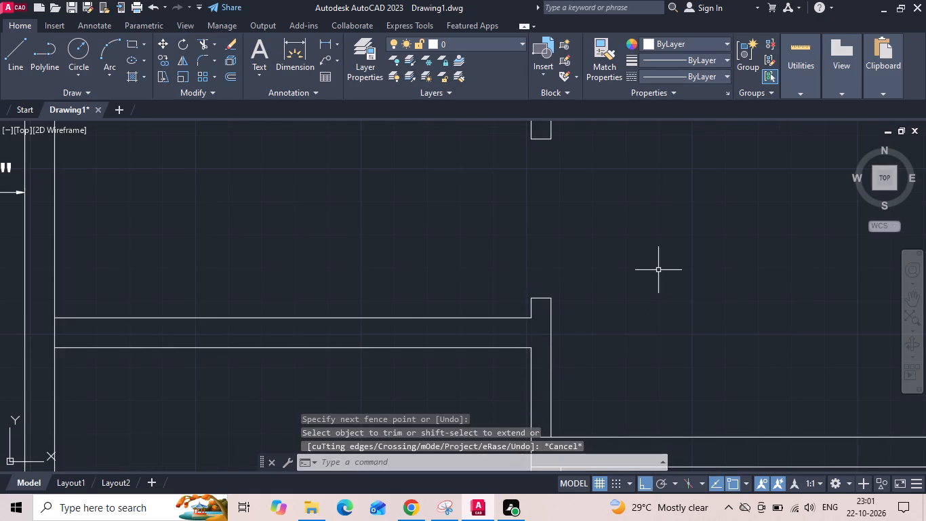
{"action": "scroll", "coordinate": [538, 317], "scroll_direction": "up", "scroll_amount": 2}
{"action": "left_click_drag", "start_coordinate": [534, 300], "coordinate": [525, 296]}
{"action": "left_click", "coordinate": [493, 284]}
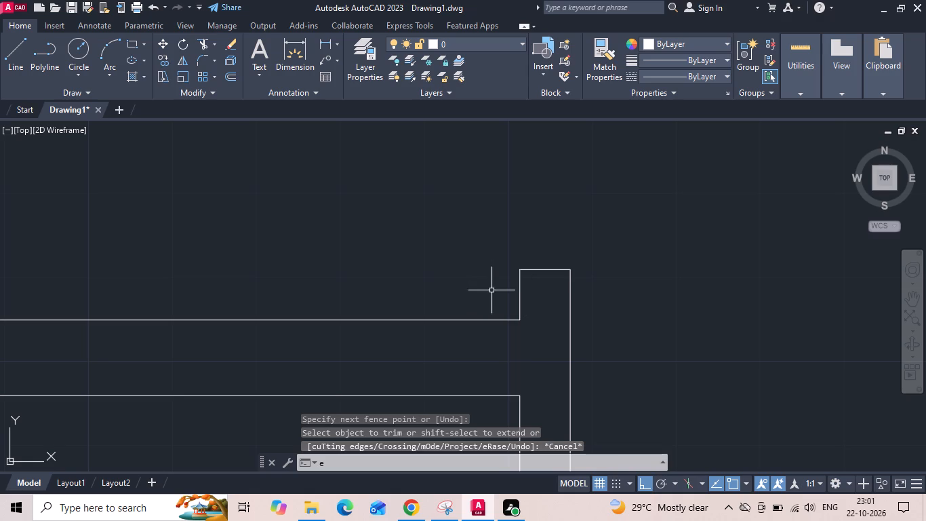
{"action": "left_click", "coordinate": [491, 290]}
{"action": "key", "text": "Escape"}
{"action": "left_click", "coordinate": [523, 301]}
{"action": "left_click", "coordinate": [504, 294]}
{"action": "key", "text": "Delete"}
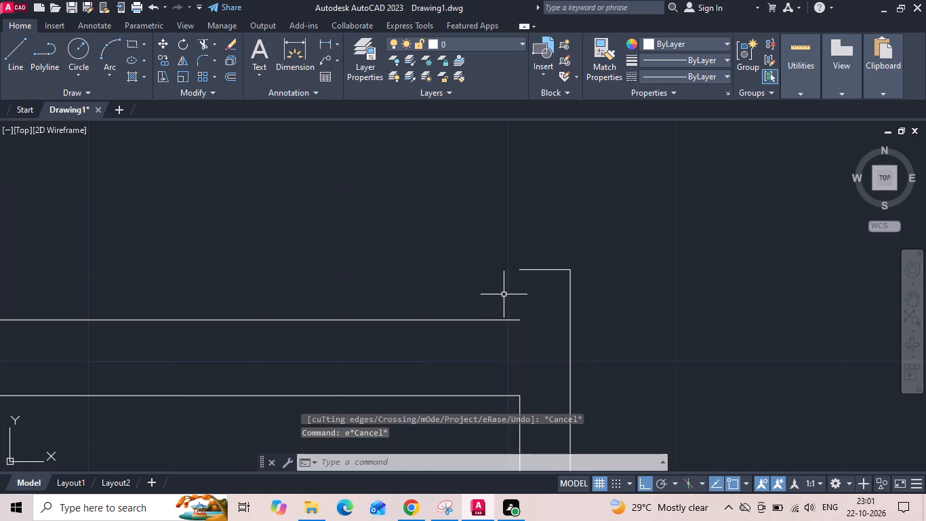
Extend the partition's kitchen-side line up to the opening's lower edge.
{"action": "type", "text": "ex"}
{"action": "key", "text": "space"}
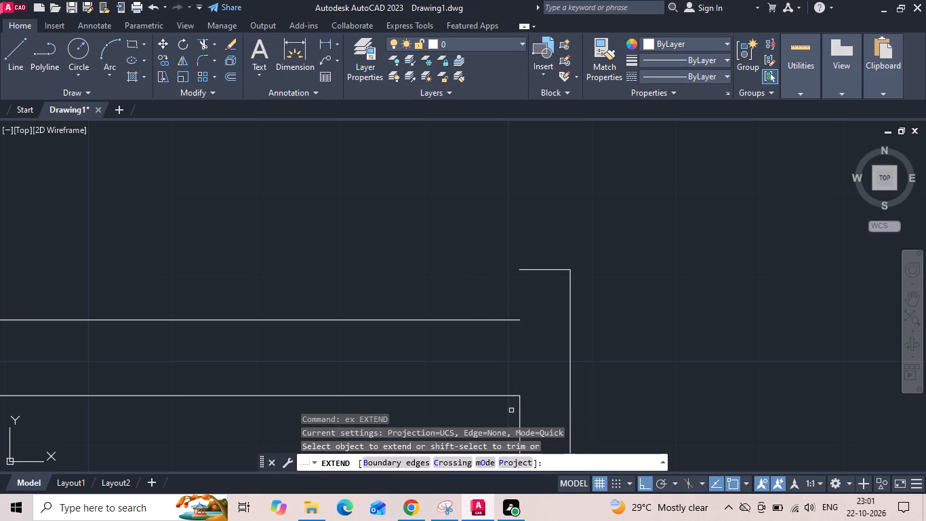
{"action": "left_click_drag", "start_coordinate": [511, 410], "coordinate": [536, 401]}
{"action": "left_click", "coordinate": [520, 361]}
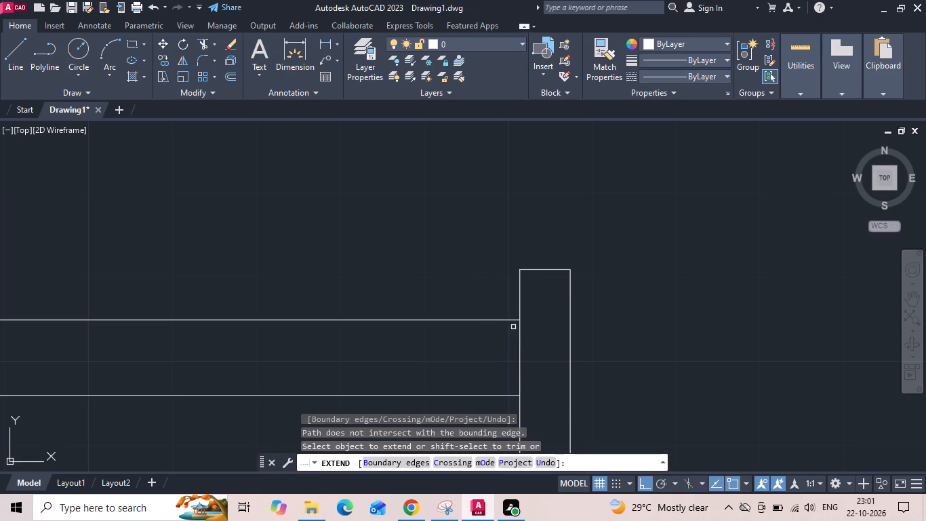
{"action": "scroll", "coordinate": [515, 326], "scroll_direction": "down", "scroll_amount": 2}
{"action": "scroll", "coordinate": [624, 320], "scroll_direction": "down", "scroll_amount": 1}
{"action": "key", "text": "Escape"}
Copy the kitchen-side line of the living room partition 10' across the kitchen toward the outer side wall.
{"action": "scroll", "coordinate": [595, 324], "scroll_direction": "down", "scroll_amount": 1}
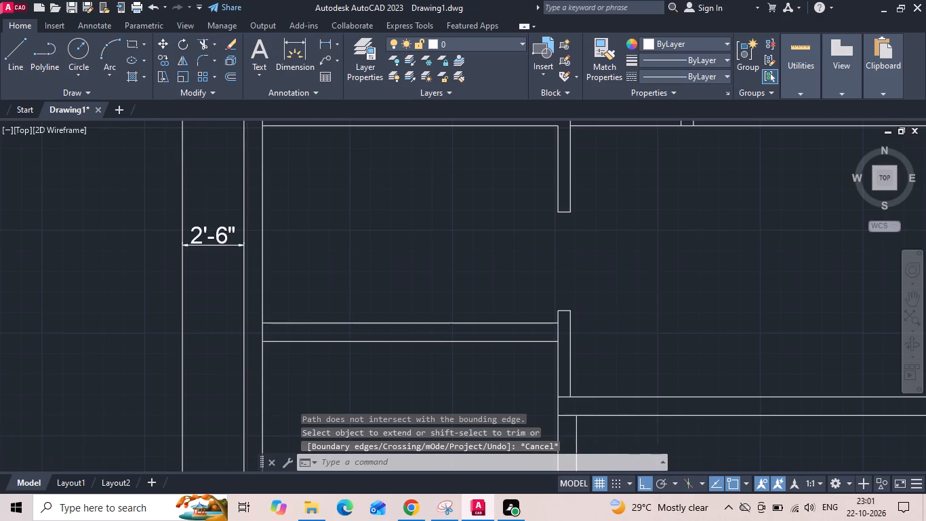
{"action": "middle_click_drag", "start_coordinate": [487, 341], "coordinate": [529, 300]}
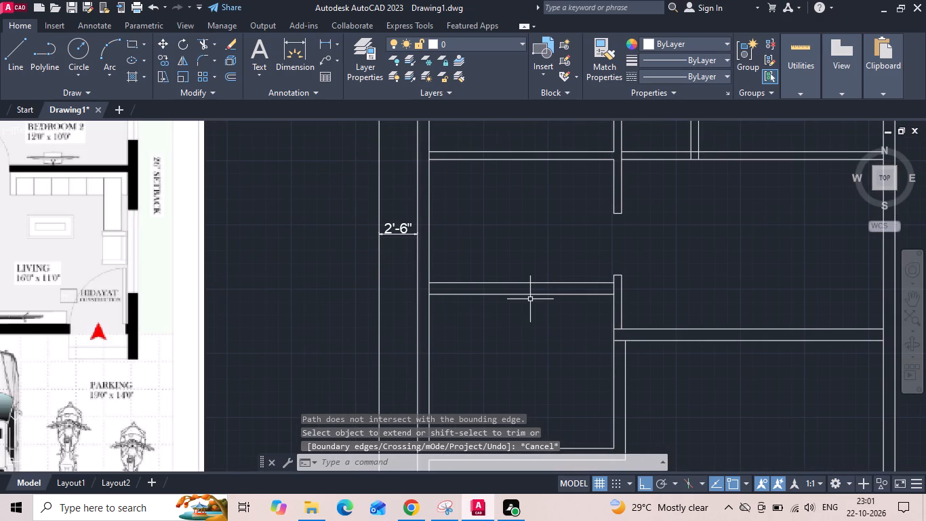
{"action": "left_click", "coordinate": [613, 371]}
{"action": "right_click", "coordinate": [558, 345]}
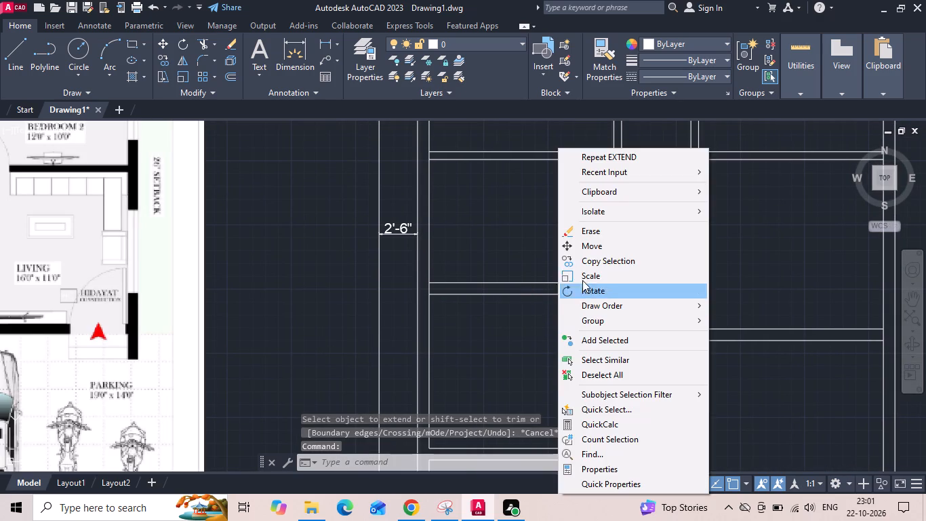
{"action": "left_click", "coordinate": [592, 264]}
{"action": "left_click_drag", "start_coordinate": [764, 269], "coordinate": [748, 269]}
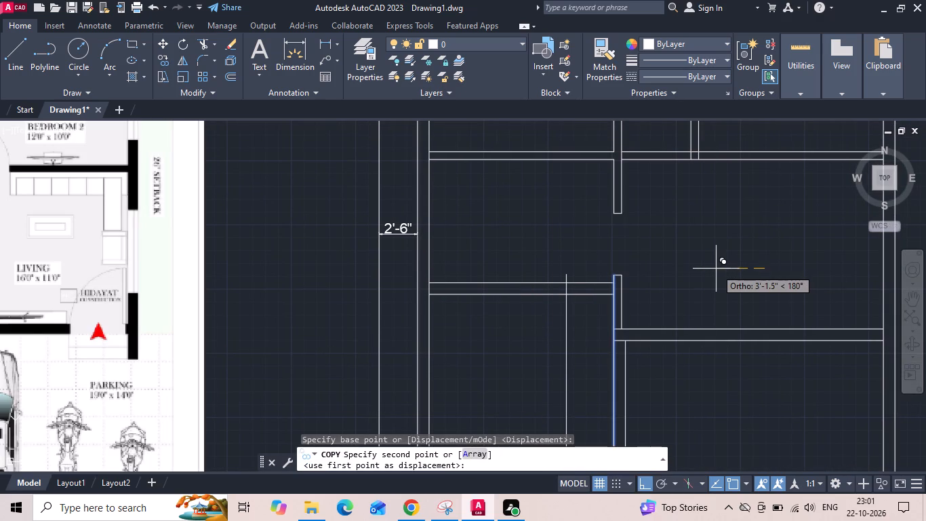
{"action": "type", "text": "10'"}
{"action": "key", "text": "Return"}
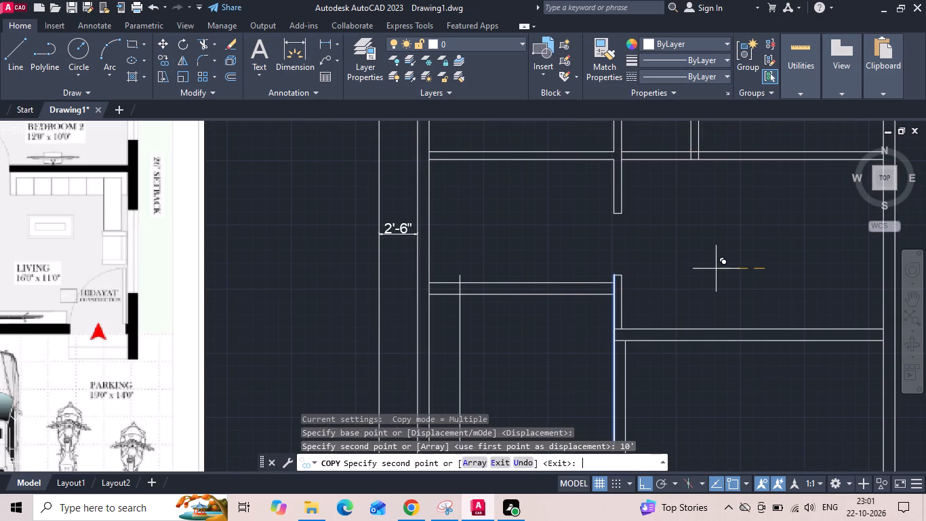
{"action": "key", "text": "Escape"}
Extend the kitchen-side lines of the kitchen's upper and lower walls through the side wall to its outer face.
{"action": "scroll", "coordinate": [623, 278], "scroll_direction": "down", "scroll_amount": 1}
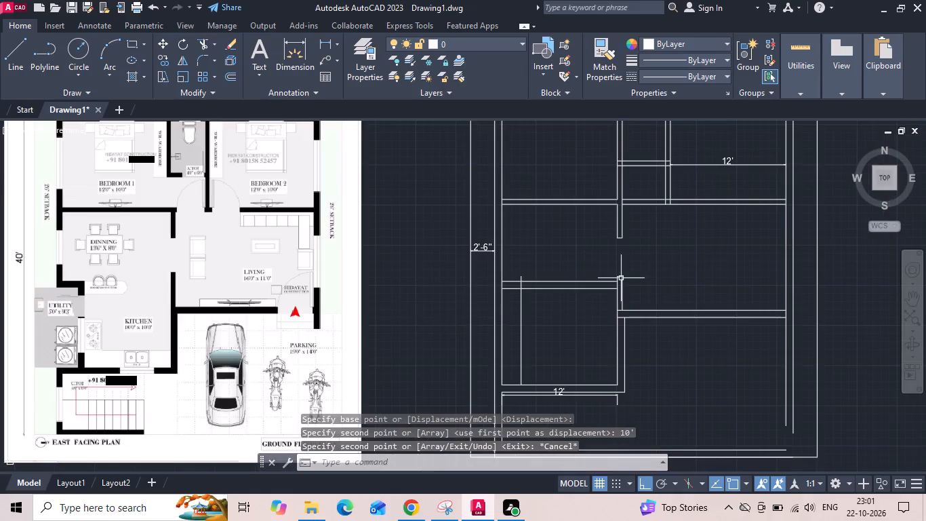
{"action": "type", "text": "ex"}
{"action": "key", "text": "space"}
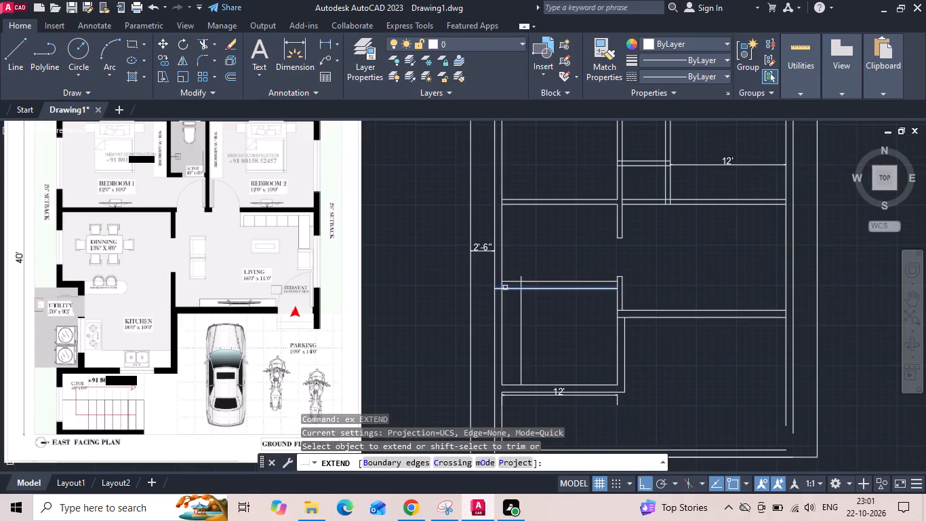
{"action": "left_click", "coordinate": [505, 288]}
{"action": "left_click", "coordinate": [506, 386]}
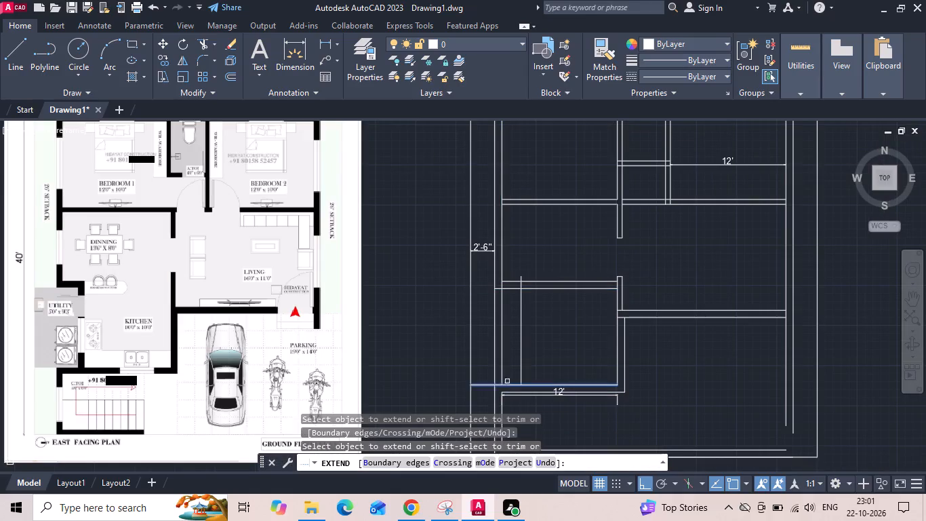
{"action": "key", "text": "Escape"}
Trim the outer side wall's lines between the extended kitchen lines, plus the stubs overhanging at the kitchen's upper wall.
{"action": "key", "text": "t"}
{"action": "key", "text": "r"}
{"action": "key", "text": "space"}
{"action": "left_click_drag", "start_coordinate": [506, 334], "coordinate": [497, 328]}
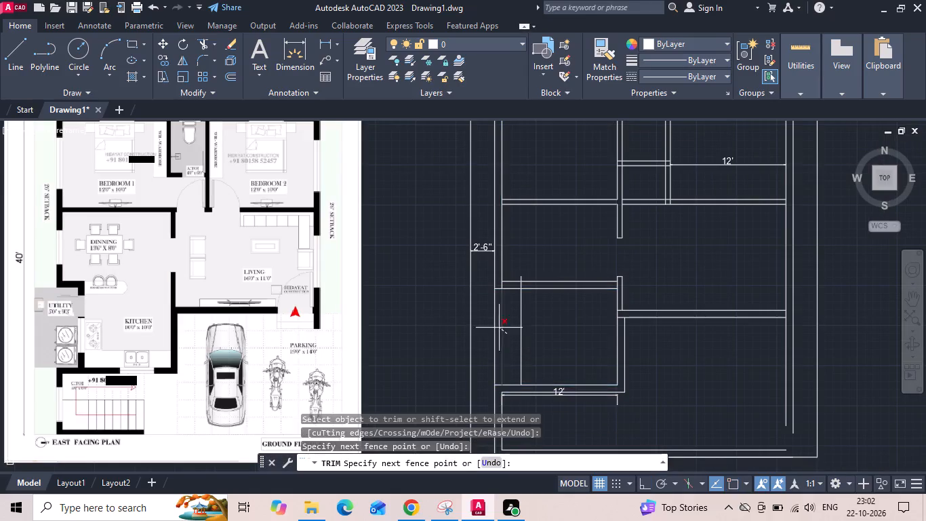
{"action": "left_click_drag", "start_coordinate": [497, 328], "coordinate": [487, 328]}
{"action": "scroll", "coordinate": [499, 283], "scroll_direction": "up", "scroll_amount": 2}
{"action": "left_click", "coordinate": [506, 288]}
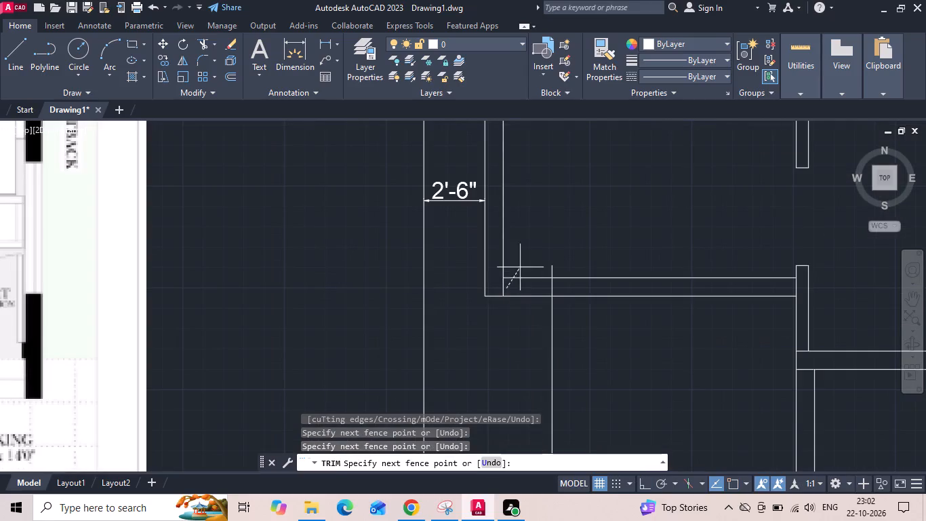
{"action": "left_click", "coordinate": [494, 290]}
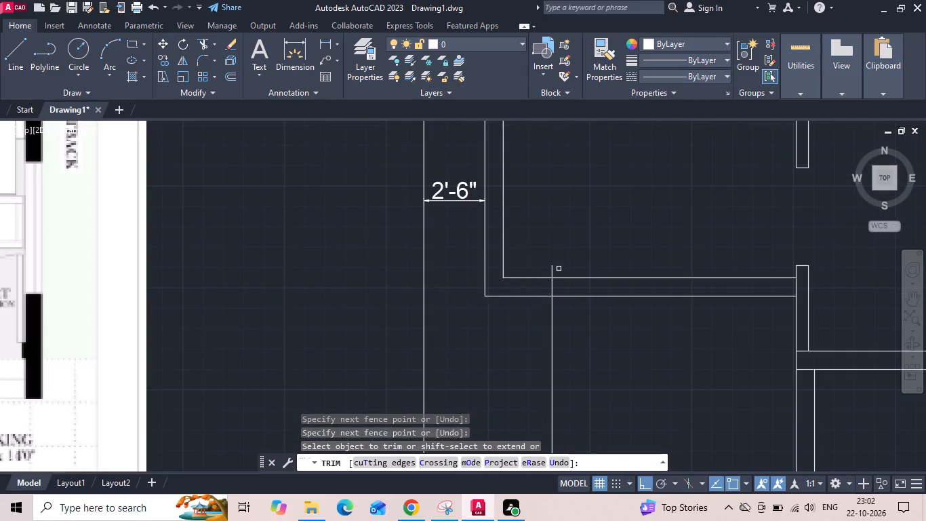
{"action": "left_click", "coordinate": [551, 269]}
{"action": "key", "text": "Escape"}
Copy the line between kitchen and utility 9 inches toward the utility side to give the wall its thickness.
{"action": "left_click_drag", "start_coordinate": [569, 339], "coordinate": [555, 346]}
{"action": "left_click", "coordinate": [506, 357]}
{"action": "right_click", "coordinate": [506, 357]}
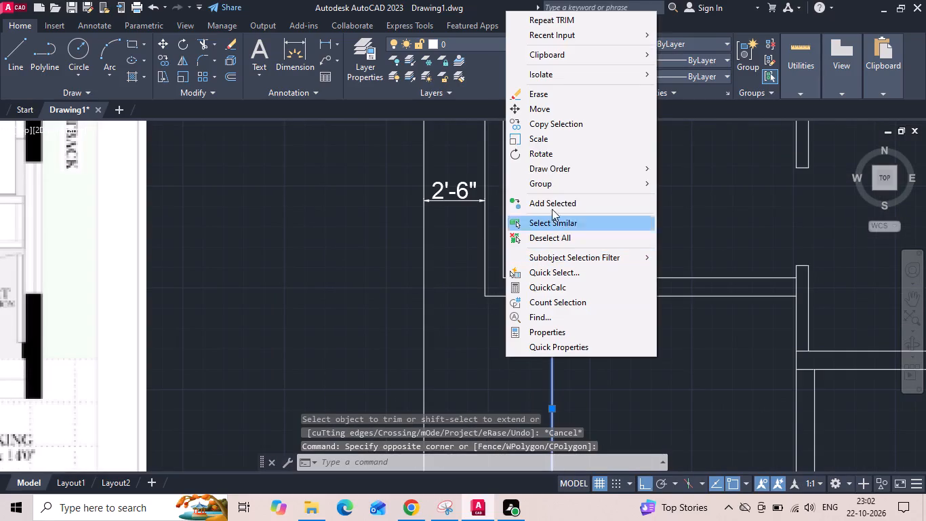
{"action": "left_click", "coordinate": [563, 122]}
{"action": "left_click_drag", "start_coordinate": [662, 182], "coordinate": [656, 183]}
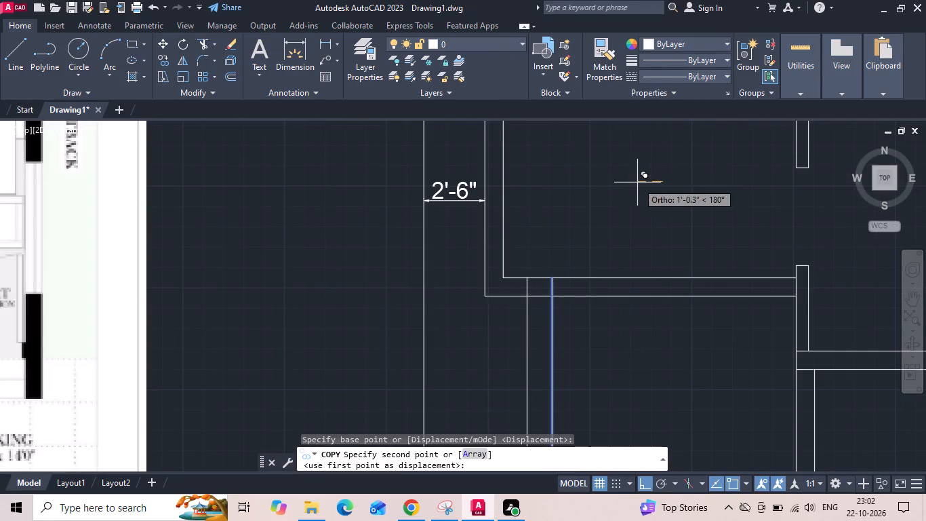
{"action": "type", "text": "9"}
{"action": "key", "text": "space"}
{"action": "key", "text": "Escape"}
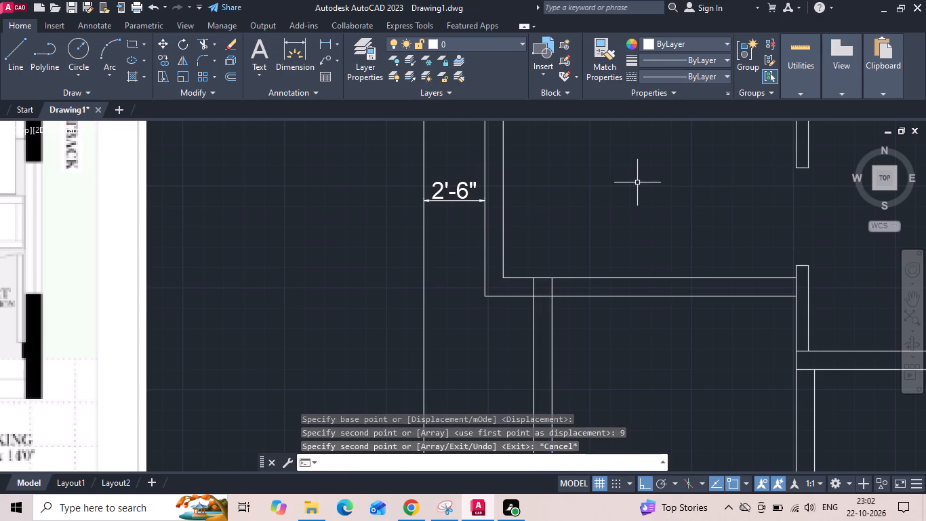
Trim the overlapping lines where the new kitchen–utility wall meets the kitchen's upper and lower walls.
{"action": "type", "text": "tr"}
{"action": "key", "text": "space"}
{"action": "key", "text": "space"}
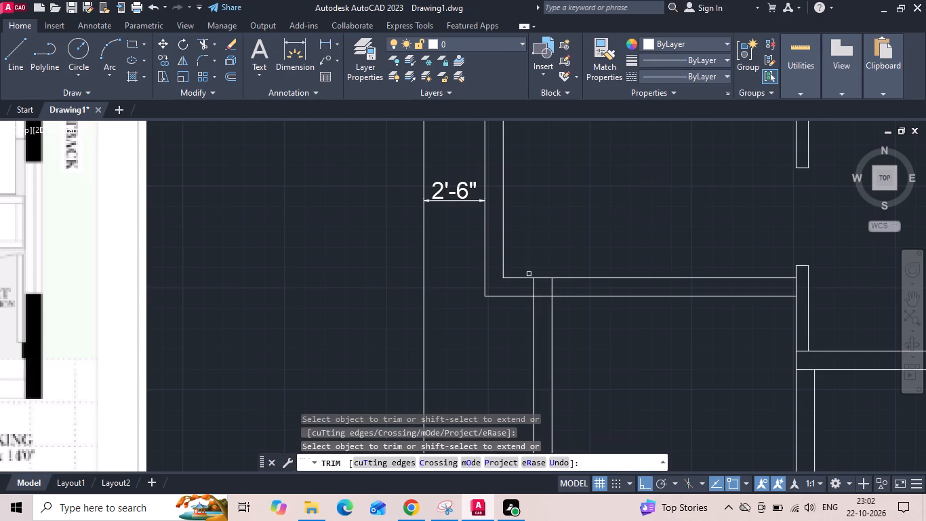
{"action": "left_click", "coordinate": [524, 286]}
{"action": "left_click", "coordinate": [556, 288]}
{"action": "left_click", "coordinate": [540, 296]}
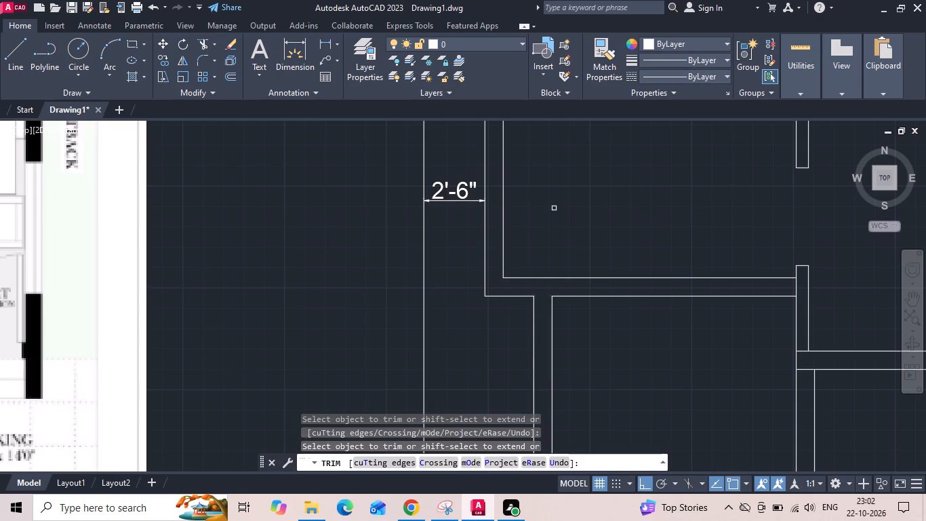
{"action": "scroll", "coordinate": [557, 198], "scroll_direction": "down", "scroll_amount": 2}
{"action": "scroll", "coordinate": [554, 299], "scroll_direction": "up", "scroll_amount": 2}
{"action": "left_click", "coordinate": [542, 374]}
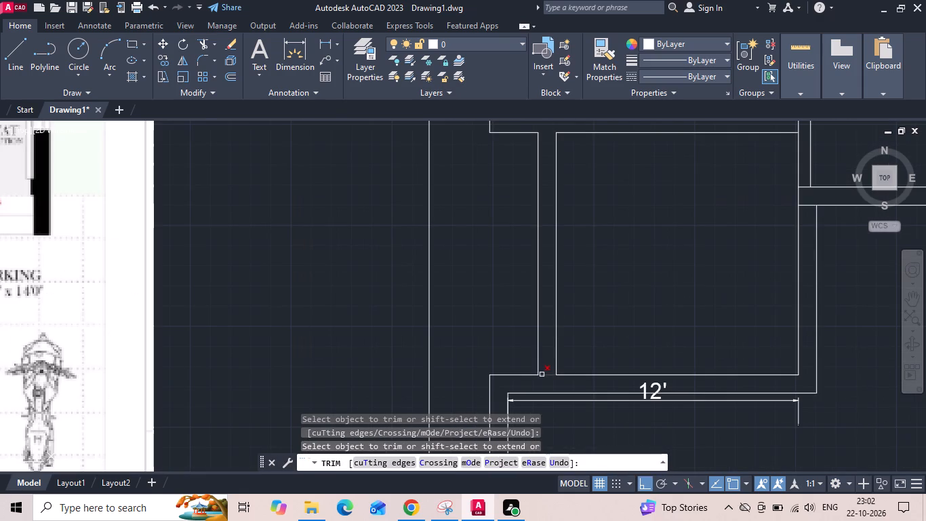
{"action": "scroll", "coordinate": [584, 350], "scroll_direction": "down", "scroll_amount": 2}
{"action": "key", "text": "Escape"}
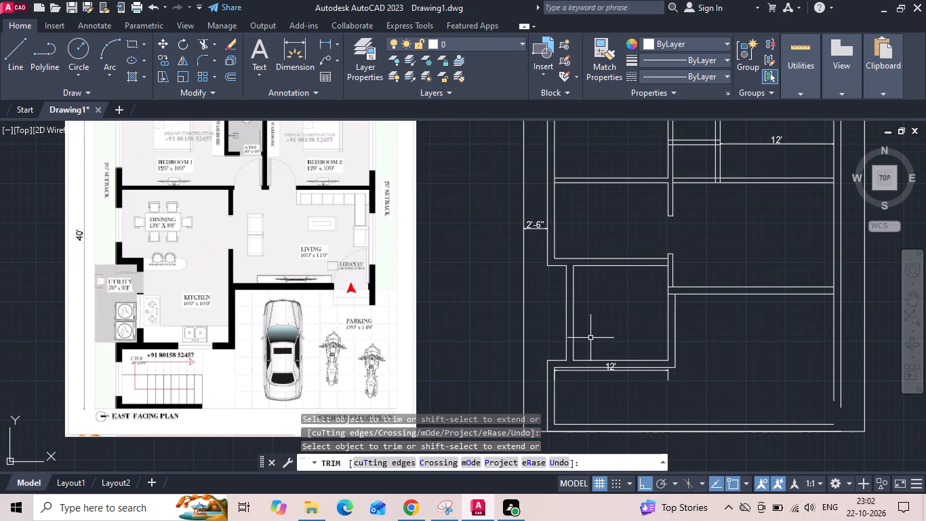
Extend the kitchen–utility wall's kitchen-side line up to the dining-side line of the kitchen's upper wall.
{"action": "type", "text": "ex"}
{"action": "key", "text": "space"}
{"action": "left_click", "coordinate": [573, 275]}
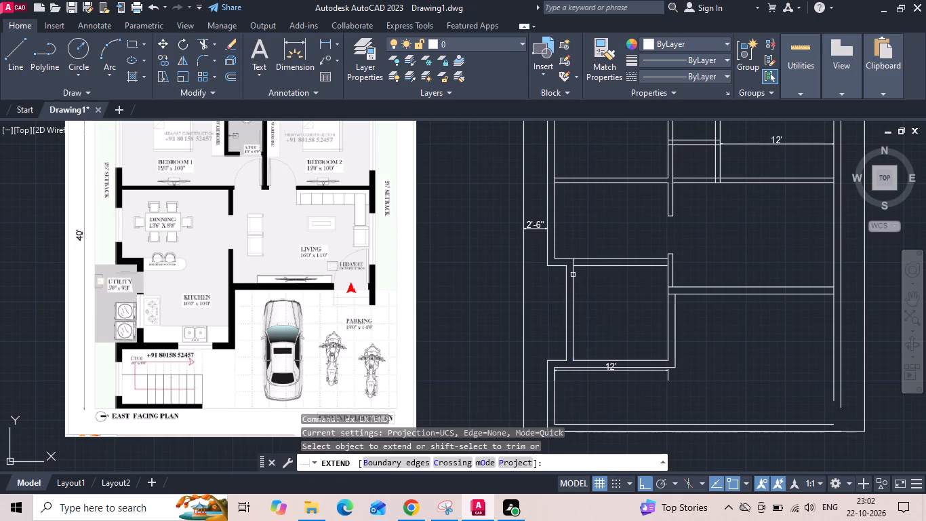
{"action": "key", "text": "Escape"}
Trim away both lines of the wall between kitchen and dining up to the living room partition.
{"action": "key", "text": "t"}
{"action": "key", "text": "r"}
{"action": "key", "text": "space"}
{"action": "left_click_drag", "start_coordinate": [628, 313], "coordinate": [628, 250]}
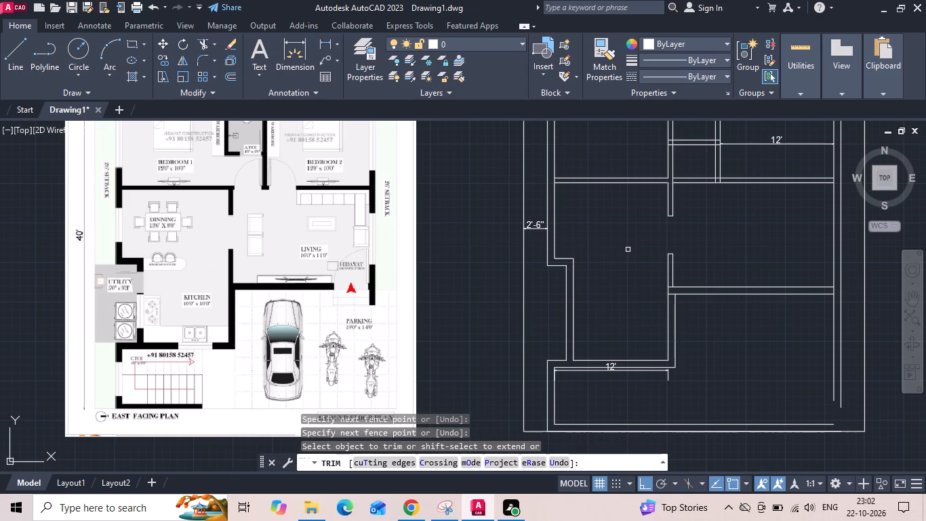
Trim the crossing lines where the living room partition meets the wall between living room and parking.
{"action": "scroll", "coordinate": [706, 327], "scroll_direction": "up", "scroll_amount": 2}
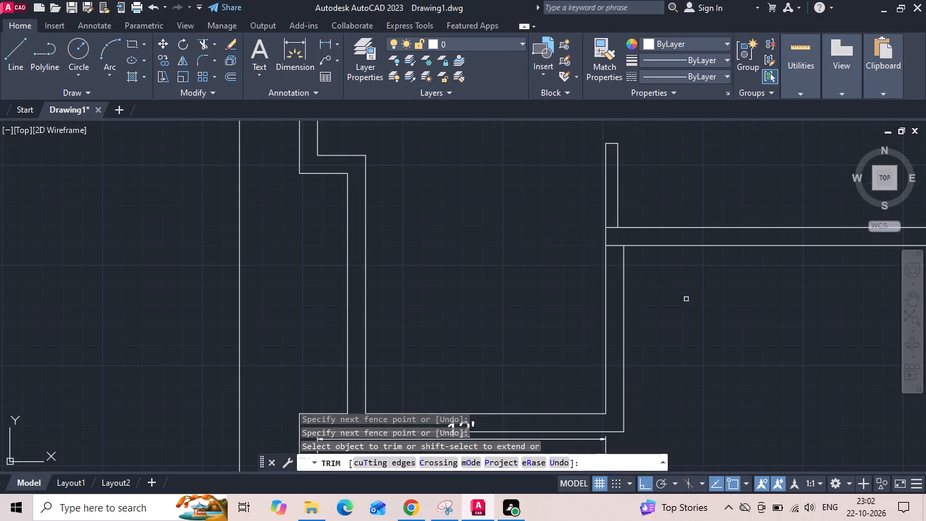
{"action": "left_click_drag", "start_coordinate": [613, 220], "coordinate": [616, 231]}
{"action": "left_click", "coordinate": [616, 278]}
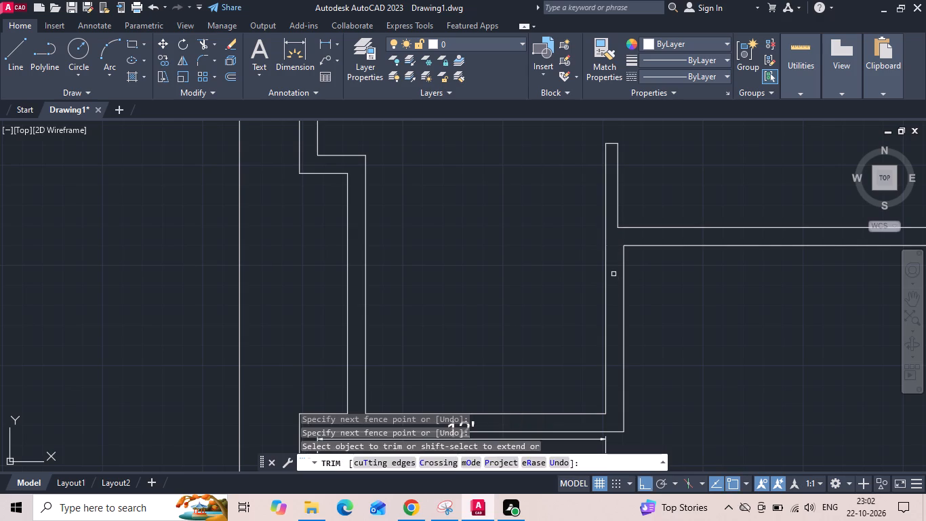
{"action": "key", "text": "Escape"}
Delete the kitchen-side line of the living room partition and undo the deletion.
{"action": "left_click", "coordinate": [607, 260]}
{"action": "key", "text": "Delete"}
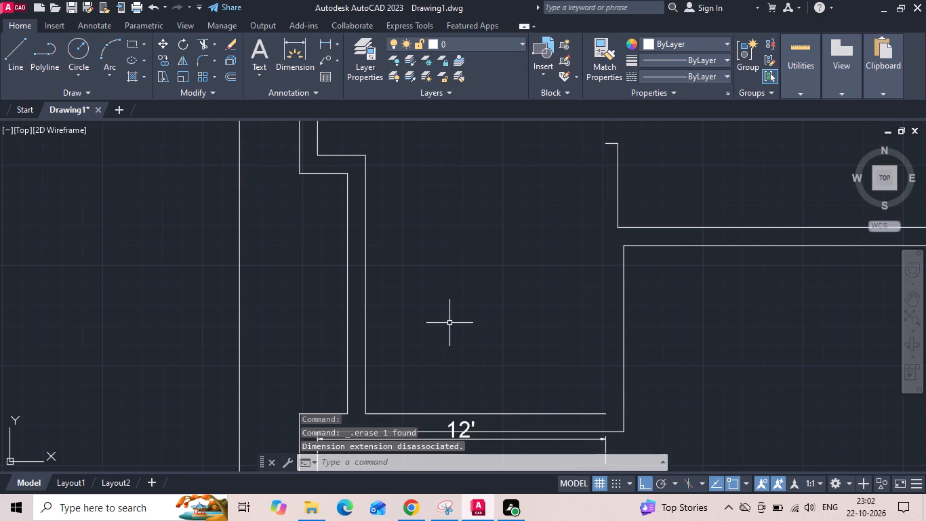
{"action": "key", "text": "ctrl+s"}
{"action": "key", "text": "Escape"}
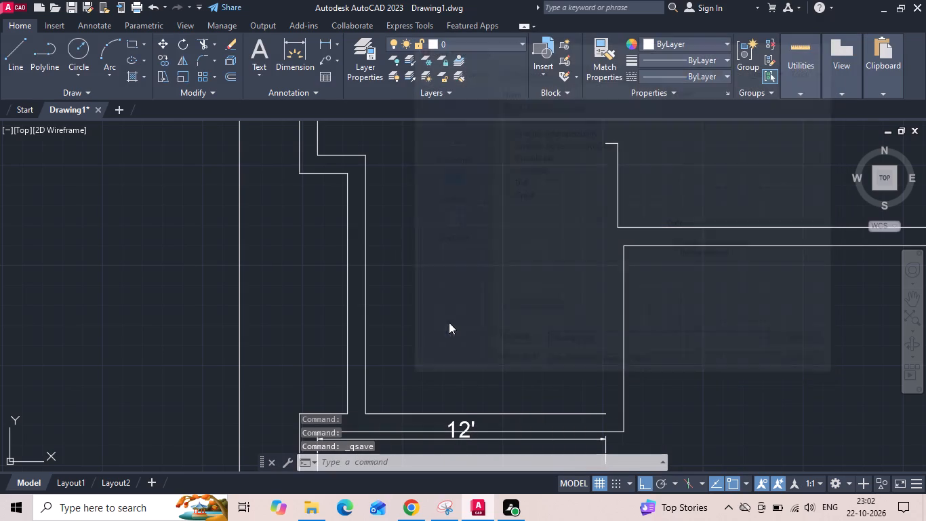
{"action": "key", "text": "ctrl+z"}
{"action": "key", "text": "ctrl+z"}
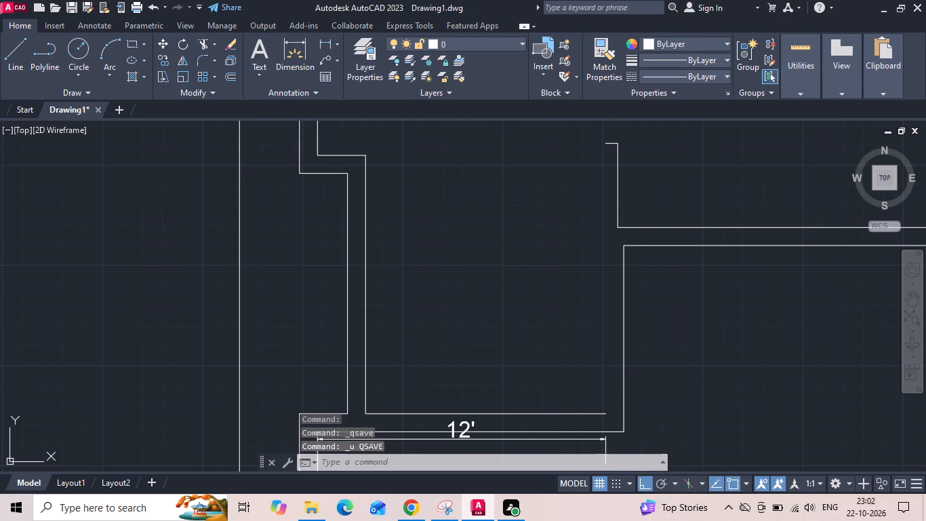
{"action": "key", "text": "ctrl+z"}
Extend the parking-side line of the living–parking wall to the far side wall's outer face.
{"action": "scroll", "coordinate": [482, 284], "scroll_direction": "down", "scroll_amount": 2}
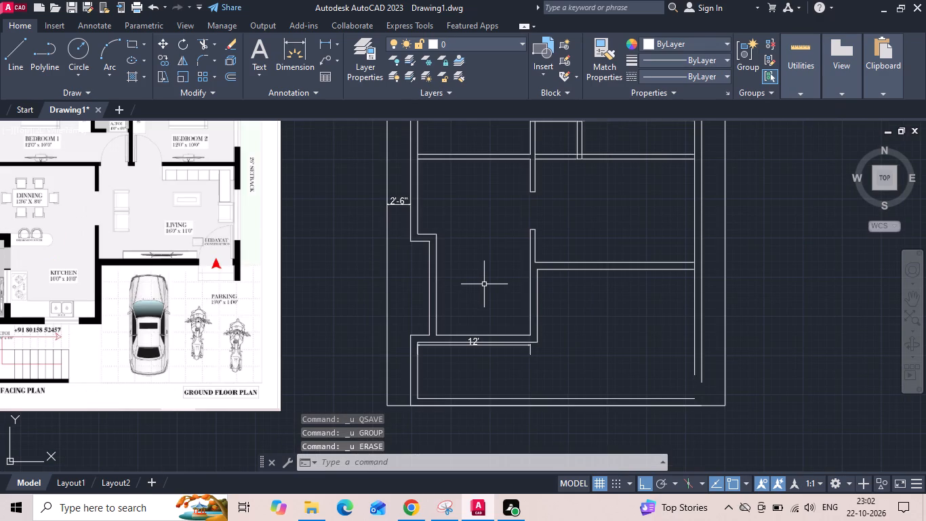
{"action": "type", "text": "ex"}
{"action": "key", "text": "space"}
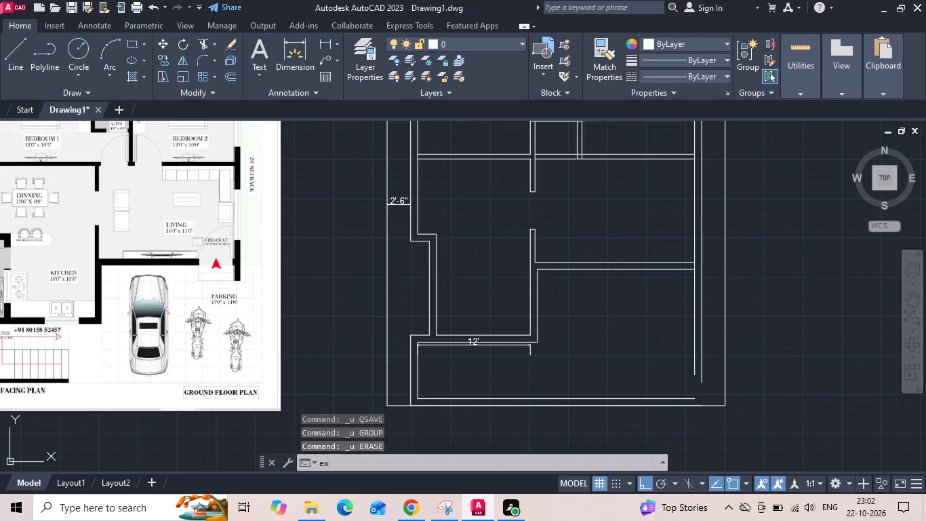
{"action": "left_click", "coordinate": [681, 267]}
{"action": "left_click", "coordinate": [676, 282]}
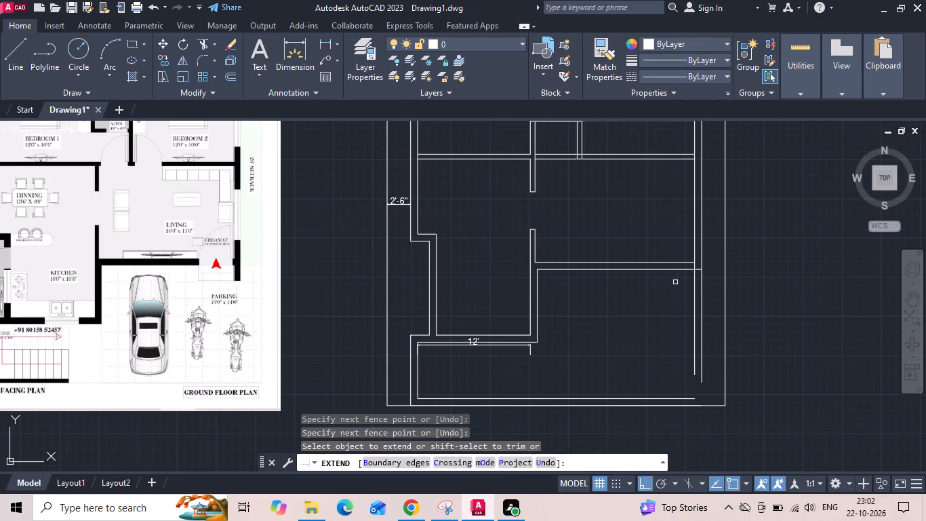
{"action": "key", "text": "Escape"}
Delete the 12' dimension below the kitchen's lower wall.
{"action": "middle_click_drag", "start_coordinate": [517, 369], "coordinate": [548, 326]}
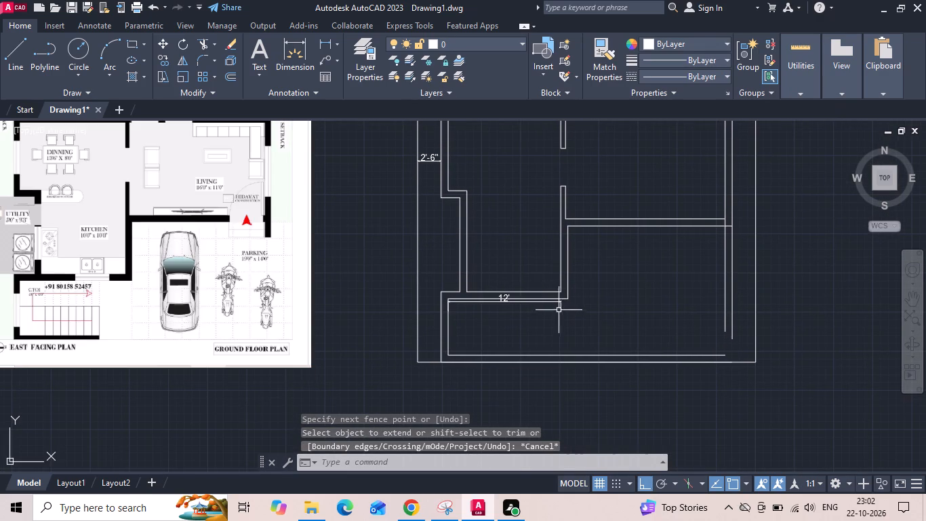
{"action": "left_click", "coordinate": [559, 305]}
{"action": "scroll", "coordinate": [502, 303], "scroll_direction": "up", "scroll_amount": 2}
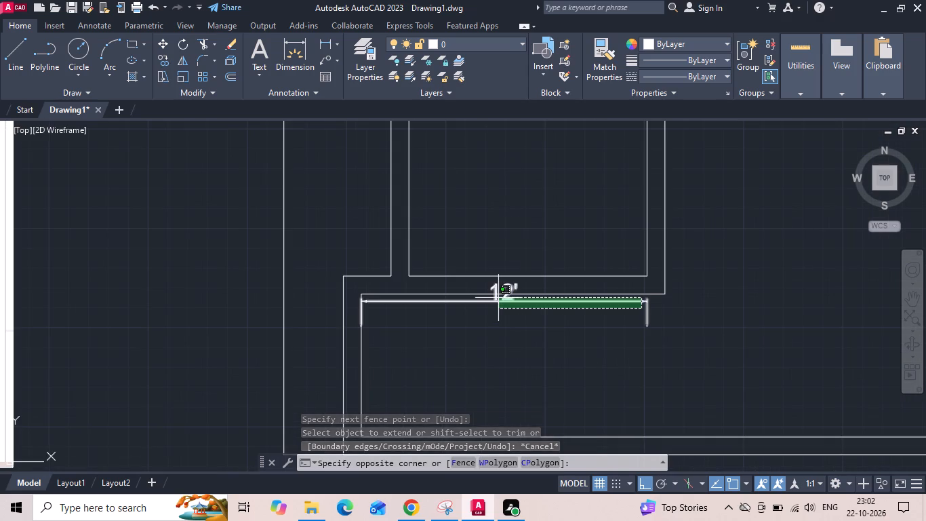
{"action": "left_click", "coordinate": [498, 298]}
{"action": "key", "text": "Delete"}
Copy the inner side wall line of the staircase area 4' inward to mark the edge of the landing.
{"action": "left_click_drag", "start_coordinate": [396, 346], "coordinate": [371, 370]}
{"action": "left_click", "coordinate": [357, 384]}
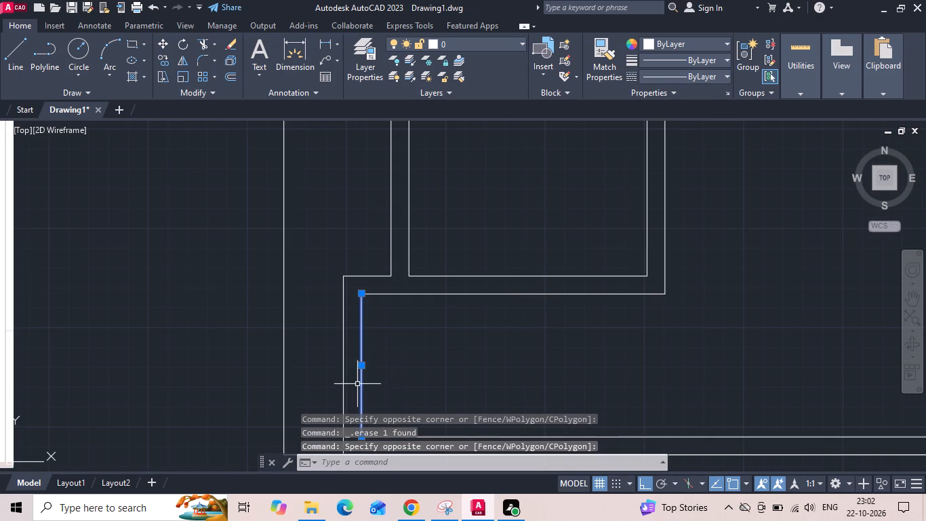
{"action": "right_click", "coordinate": [357, 385]}
{"action": "left_click", "coordinate": [395, 155]}
{"action": "middle_click_drag", "start_coordinate": [418, 330], "coordinate": [427, 269]}
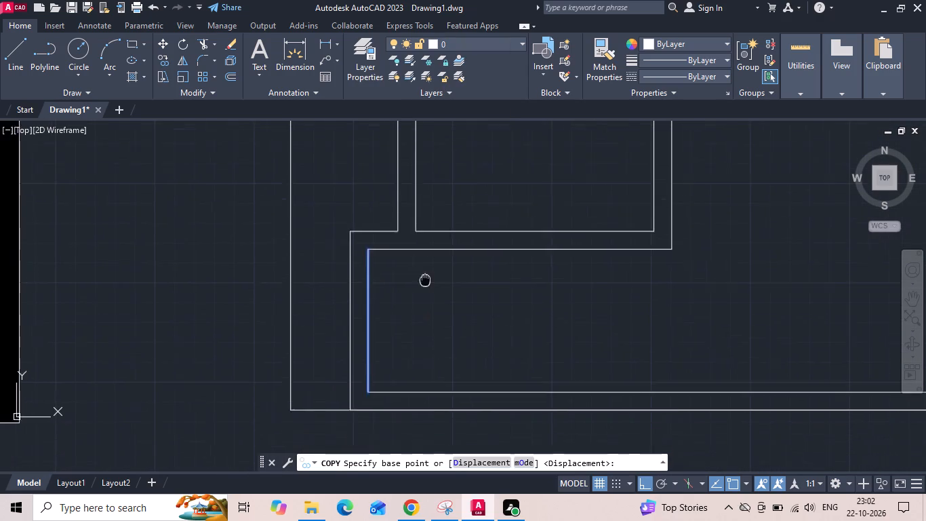
{"action": "middle_click_drag", "start_coordinate": [427, 269], "coordinate": [428, 266]}
{"action": "left_click_drag", "start_coordinate": [440, 311], "coordinate": [468, 303]}
{"action": "type", "text": "4'"}
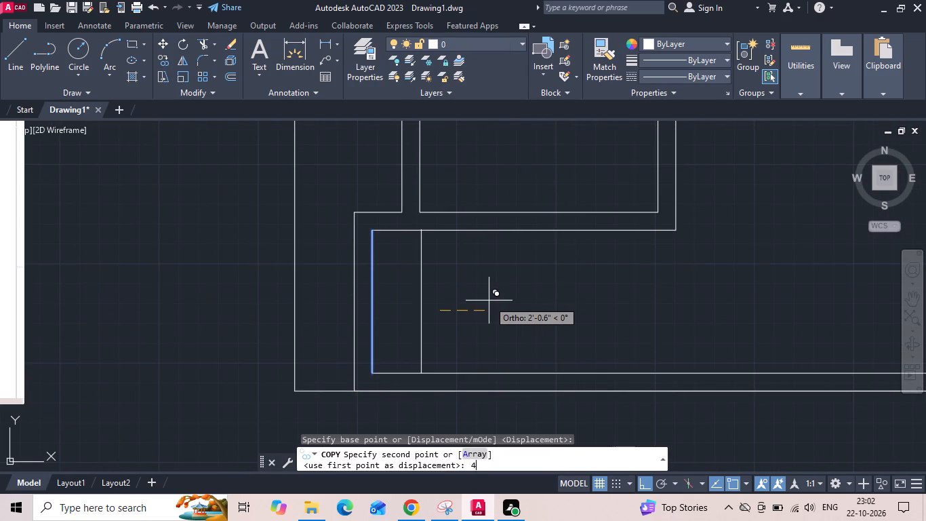
{"action": "key", "text": "Return"}
{"action": "key", "text": "Escape"}
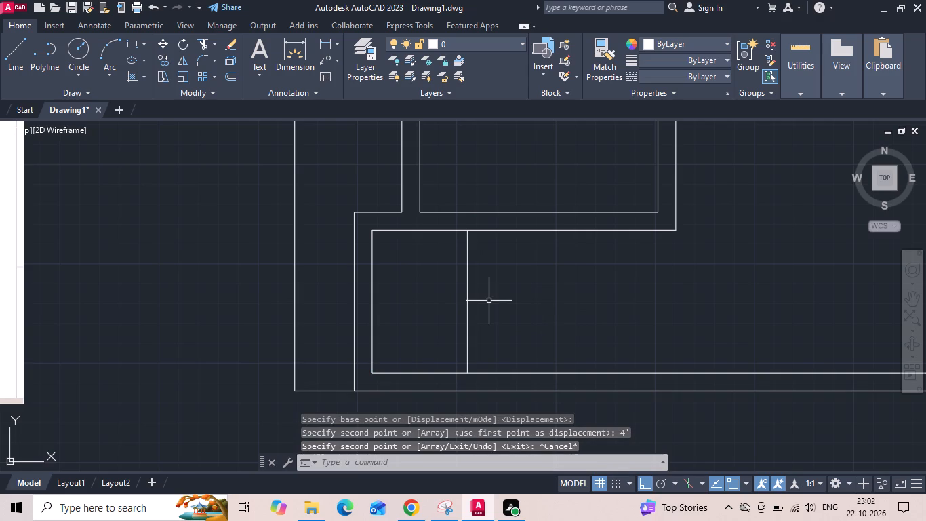
Copy the landing edge line inward seven times at 10-inch spacing, from 10 to 70 inches, as the stair treads.
{"action": "left_click", "coordinate": [487, 298]}
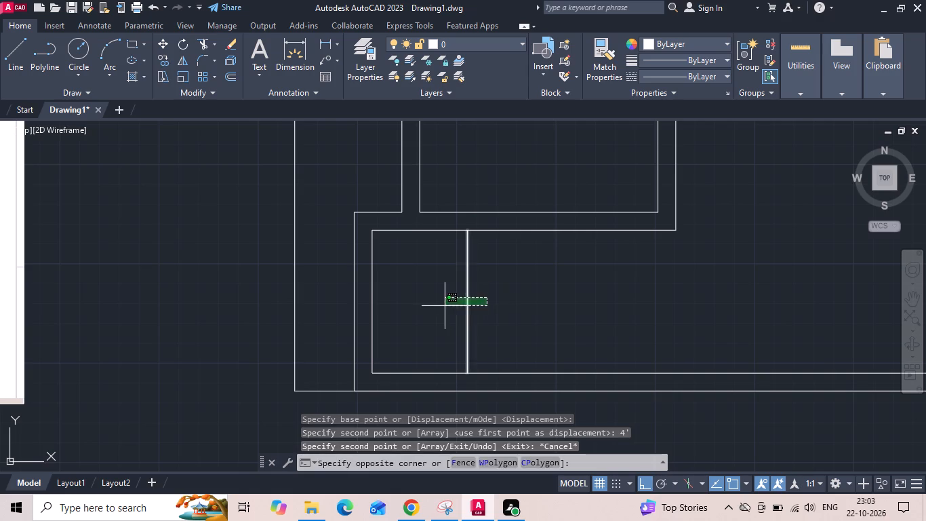
{"action": "left_click", "coordinate": [445, 306]}
{"action": "right_click", "coordinate": [443, 306]}
{"action": "left_click", "coordinate": [457, 261]}
{"action": "left_click_drag", "start_coordinate": [501, 275], "coordinate": [504, 277]}
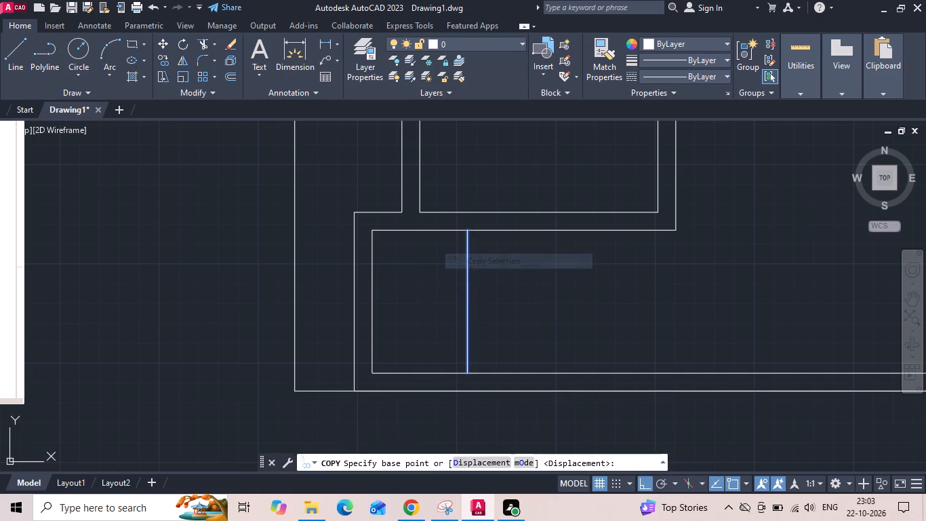
{"action": "left_click_drag", "start_coordinate": [504, 277], "coordinate": [570, 293]}
{"action": "type", "text": "10"}
{"action": "key", "text": "Return"}
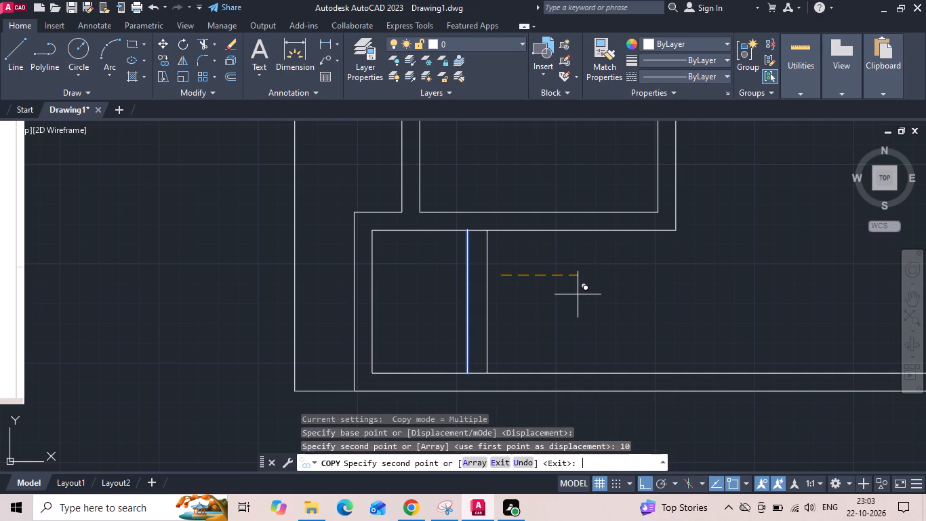
{"action": "type", "text": "20"}
{"action": "key", "text": "Return"}
{"action": "type", "text": "30"}
{"action": "key", "text": "Return"}
{"action": "type", "text": "40"}
{"action": "key", "text": "Return"}
{"action": "type", "text": "50"}
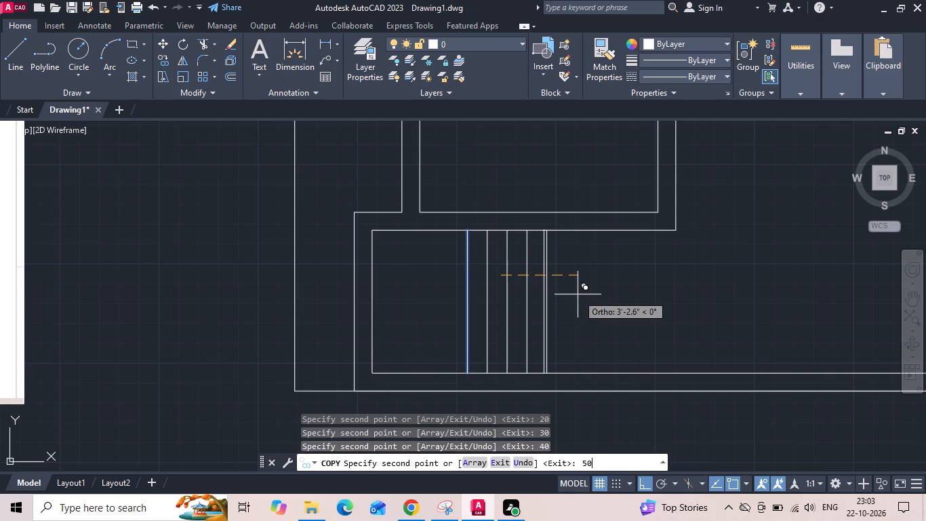
{"action": "key", "text": "Return"}
{"action": "type", "text": "60"}
{"action": "key", "text": "Return"}
{"action": "type", "text": "70"}
{"action": "key", "text": "Return"}
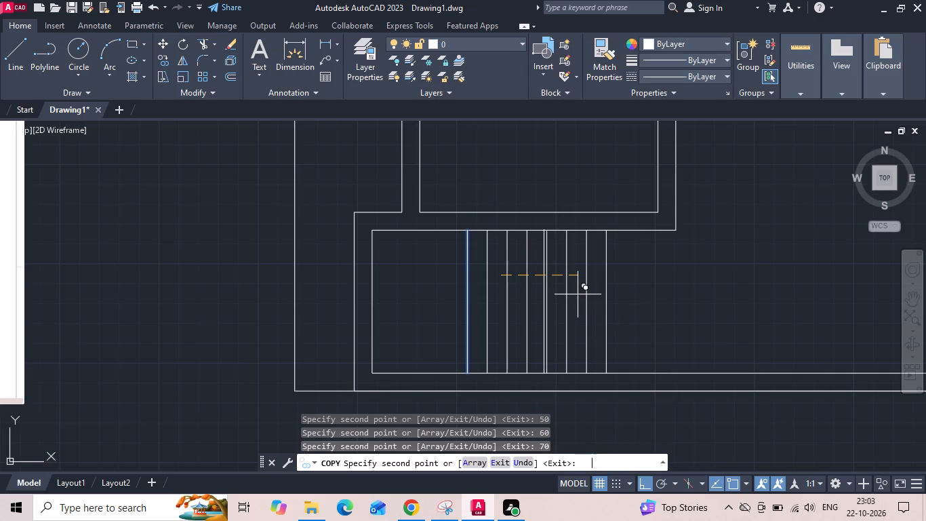
{"action": "key", "text": "Escape"}
Draw a line from the last tread's midpoint to the landing edge's midpoint, dividing the stair flights.
{"action": "type", "text": "l"}
{"action": "key", "text": "space"}
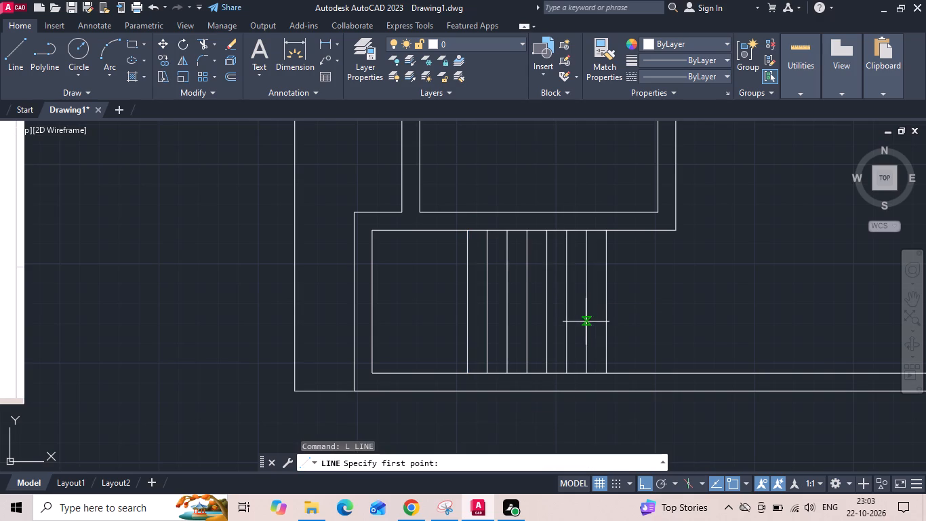
{"action": "left_click", "coordinate": [607, 302]}
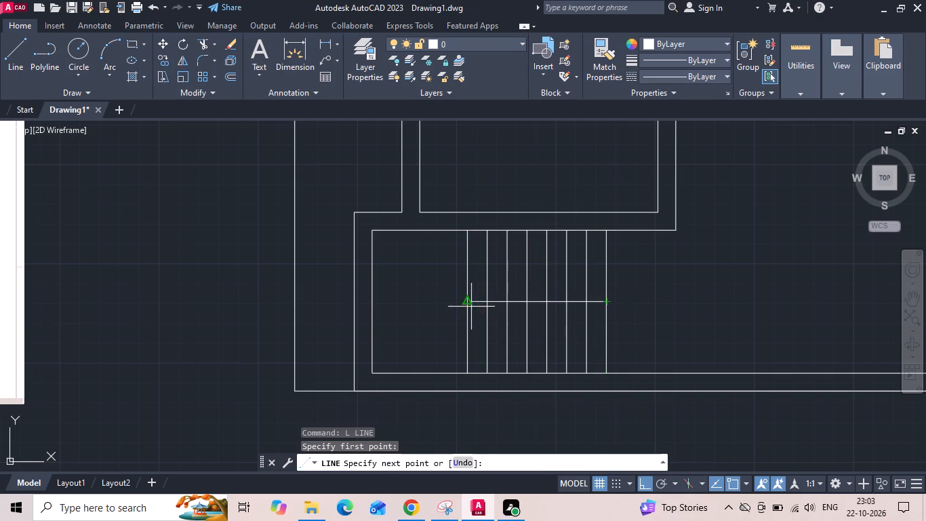
{"action": "left_click", "coordinate": [470, 305]}
{"action": "scroll", "coordinate": [513, 304], "scroll_direction": "down", "scroll_amount": 1}
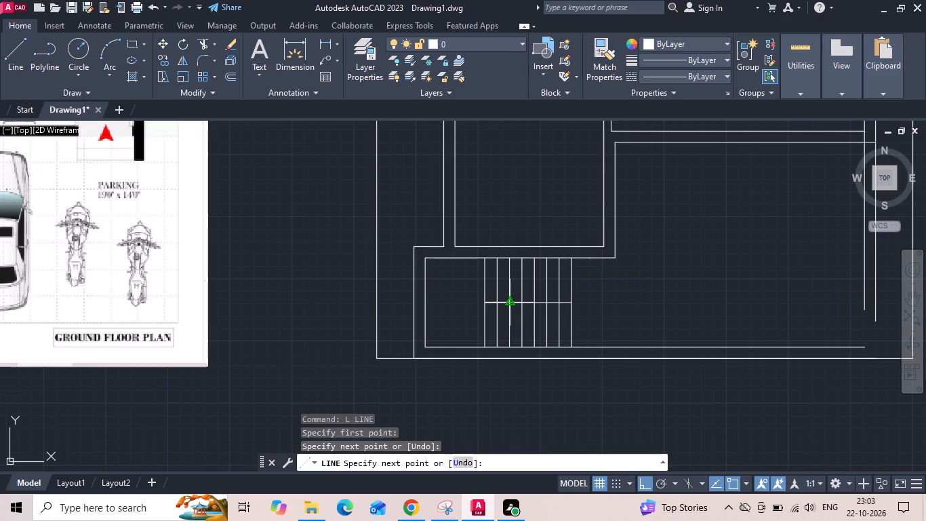
{"action": "key", "text": "Escape"}
{"action": "scroll", "coordinate": [467, 316], "scroll_direction": "up", "scroll_amount": 1}
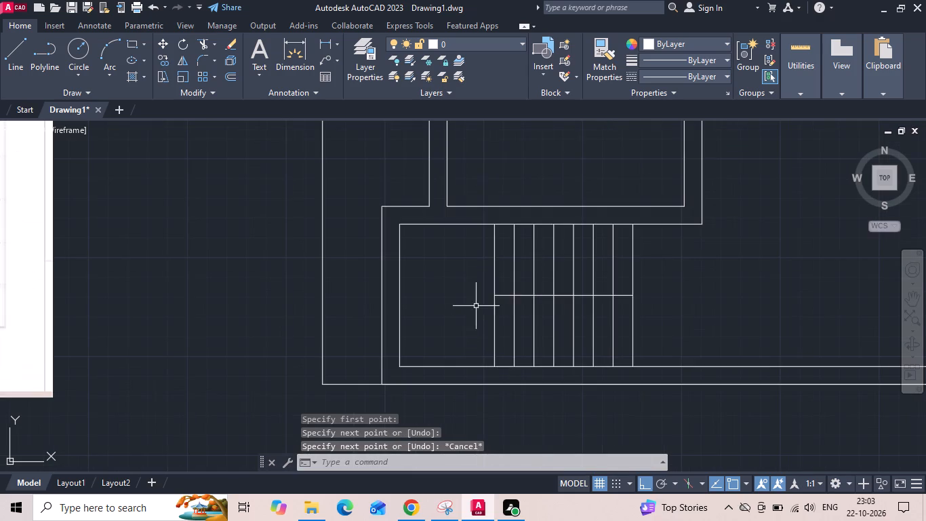
Stretch the line dividing the stair flights across the landing to the inner side wall.
{"action": "left_click", "coordinate": [504, 295]}
{"action": "left_click", "coordinate": [494, 295]}
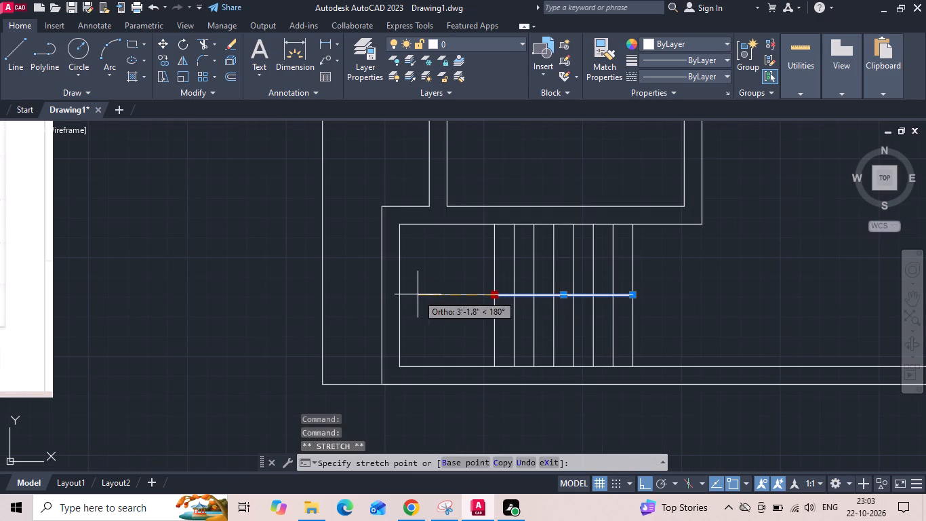
{"action": "left_click", "coordinate": [403, 292]}
{"action": "key", "text": "Escape"}
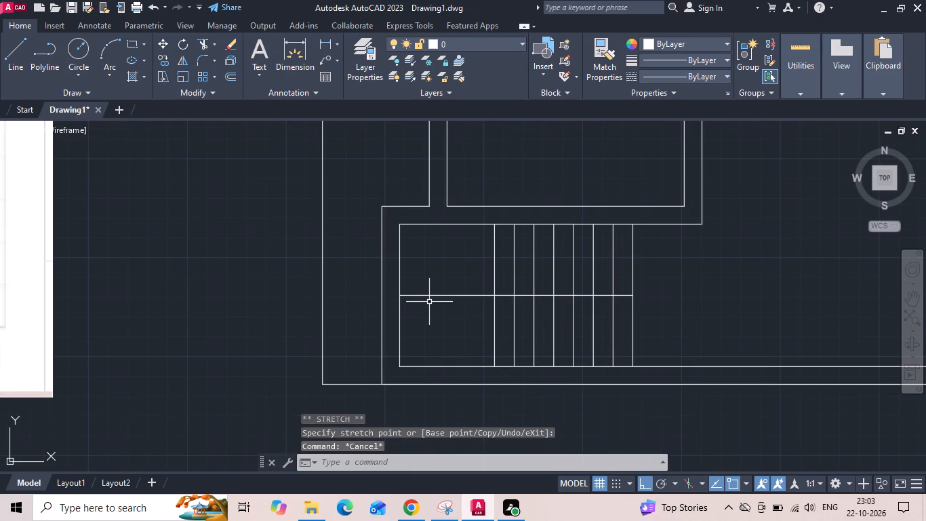
Trim away the upper halves of all stair treads above the dividing line.
{"action": "type", "text": "tr"}
{"action": "key", "text": "space"}
{"action": "key", "text": "space"}
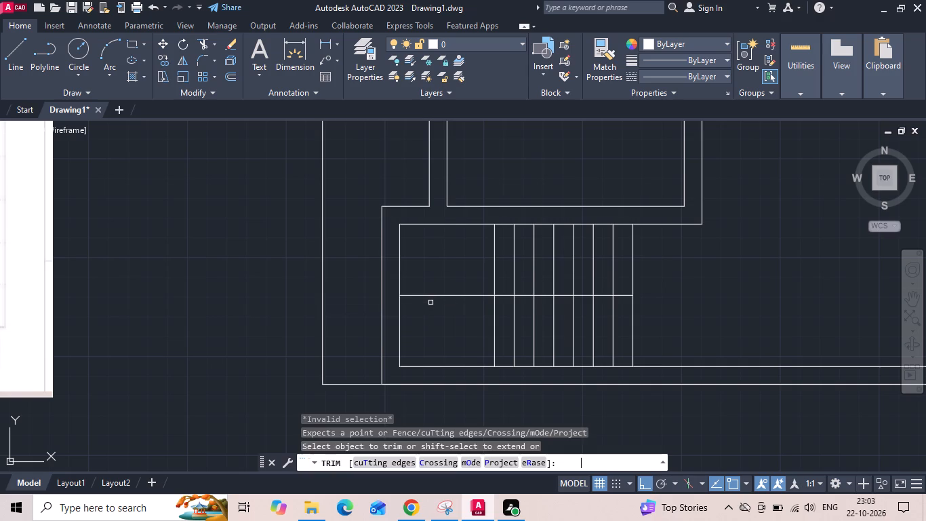
{"action": "left_click_drag", "start_coordinate": [472, 271], "coordinate": [480, 271]}
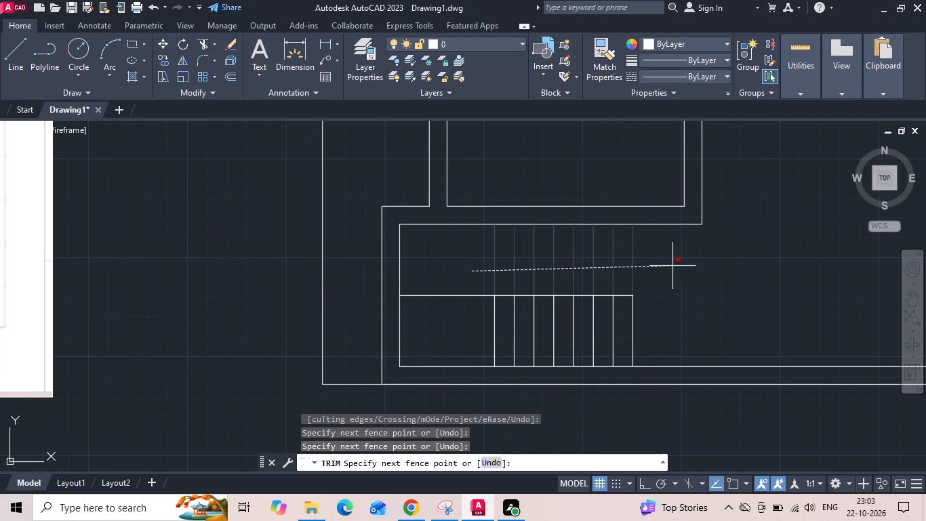
{"action": "left_click", "coordinate": [674, 265]}
{"action": "key", "text": "Escape"}
Copy the lower flight's tread lines up onto the dividing line to form the upper flight as separate lines.
{"action": "left_click", "coordinate": [643, 331]}
{"action": "left_click", "coordinate": [425, 340]}
{"action": "right_click", "coordinate": [425, 340]}
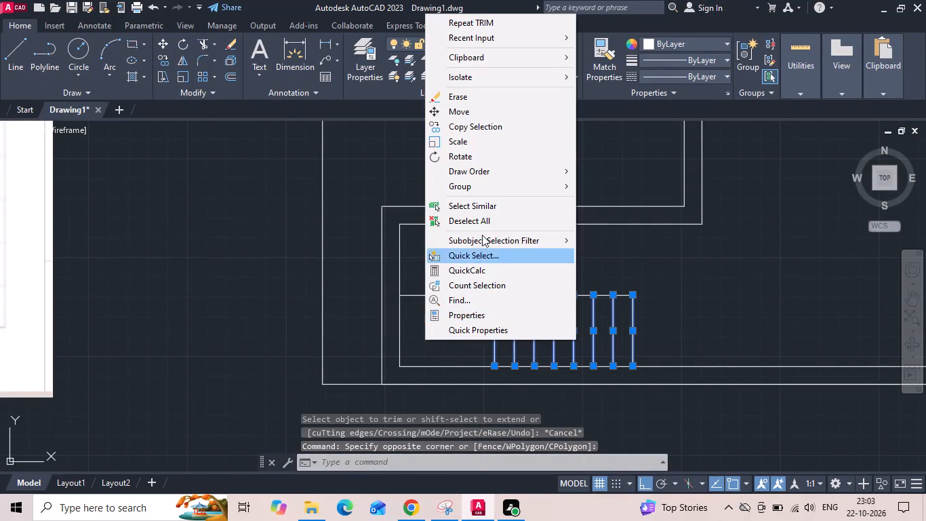
{"action": "left_click", "coordinate": [488, 128]}
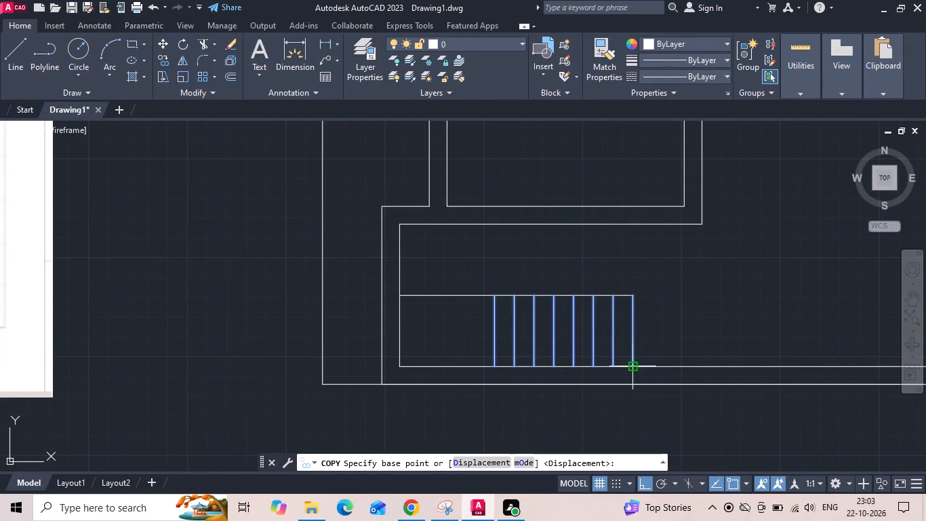
{"action": "left_click", "coordinate": [632, 369]}
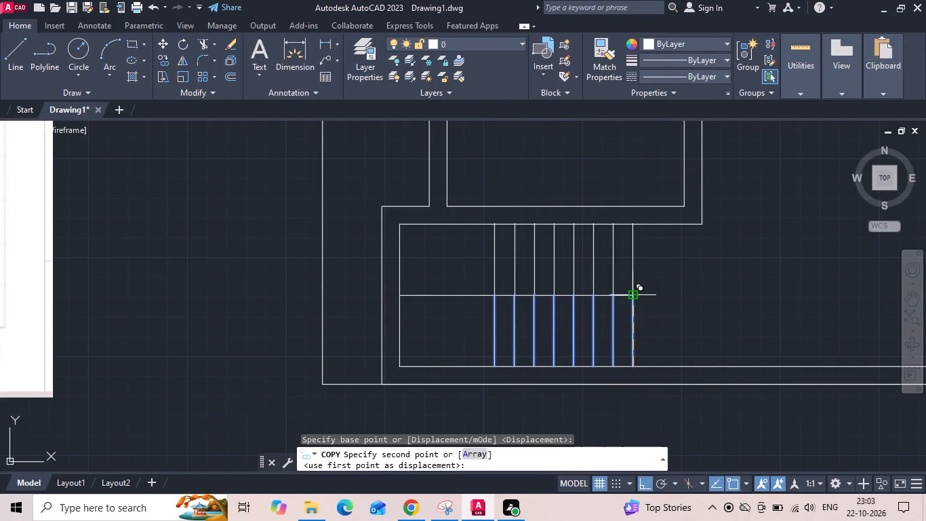
{"action": "left_click", "coordinate": [636, 293]}
{"action": "key", "text": "Escape"}
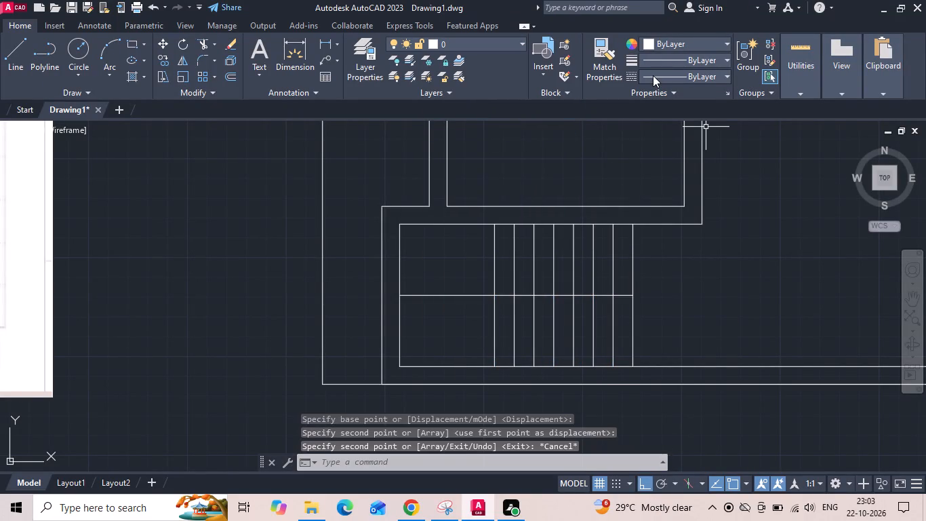
Load the ACAD_ISO02W100 (ISO dash) linetype into the drawing.
{"action": "left_click", "coordinate": [653, 75]}
{"action": "left_click", "coordinate": [658, 141]}
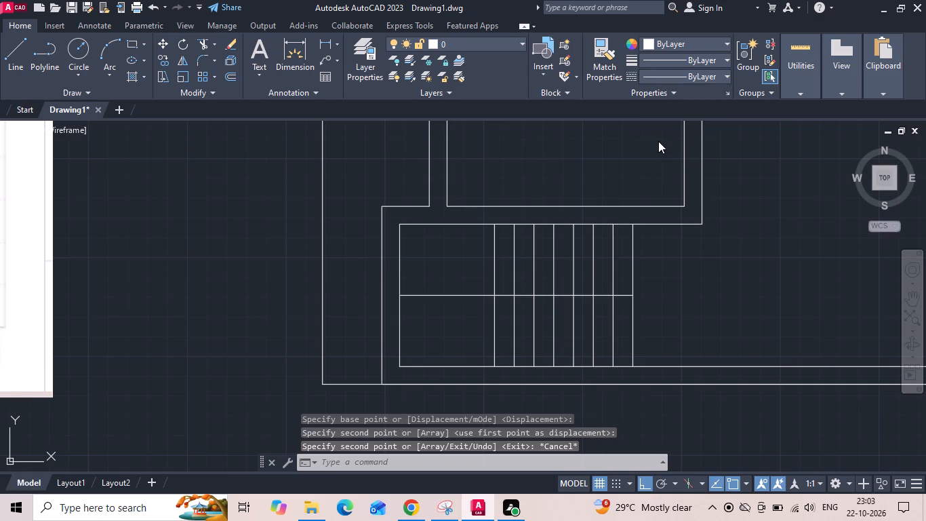
{"action": "left_click", "coordinate": [564, 136]}
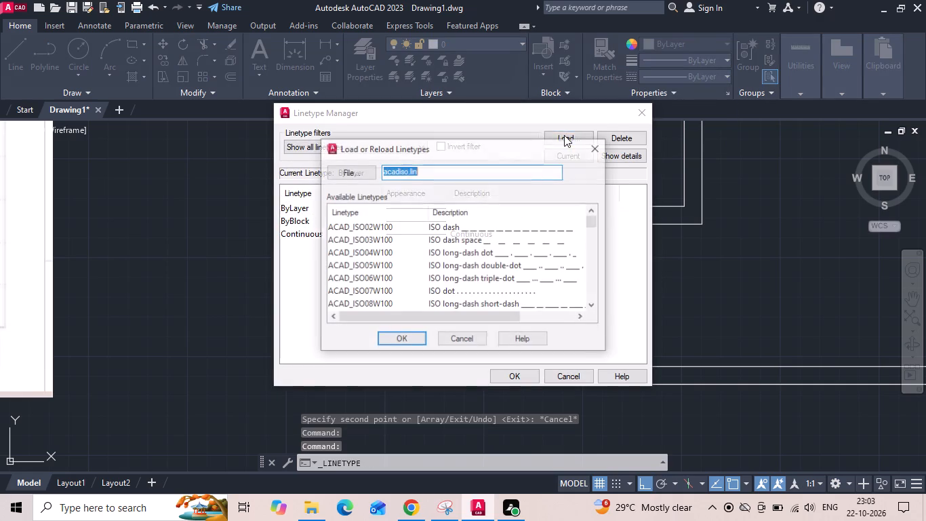
{"action": "left_click", "coordinate": [459, 223]}
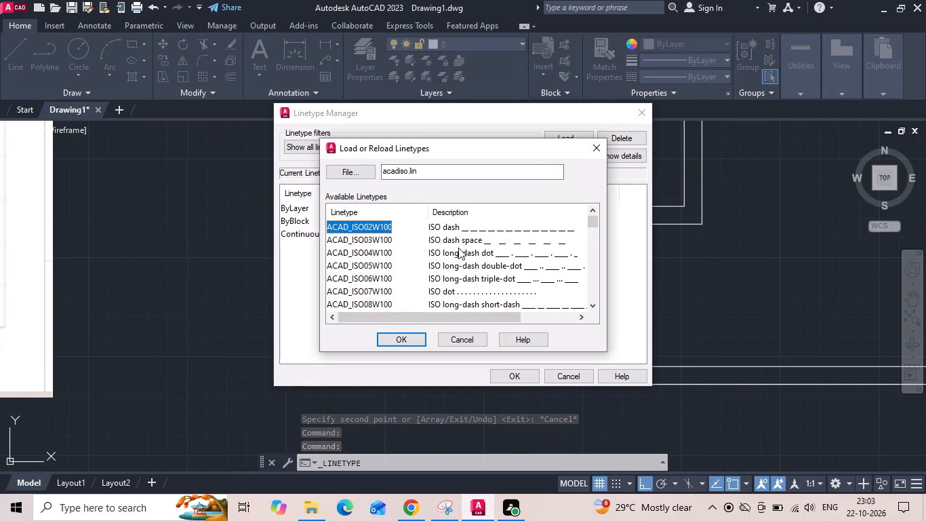
{"action": "left_click", "coordinate": [395, 341]}
{"action": "left_click", "coordinate": [464, 236]}
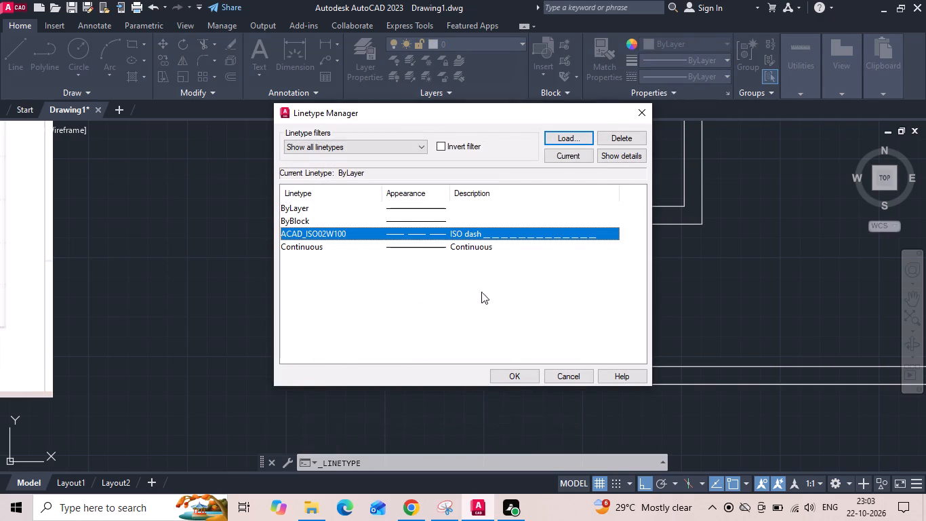
{"action": "left_click", "coordinate": [510, 377]}
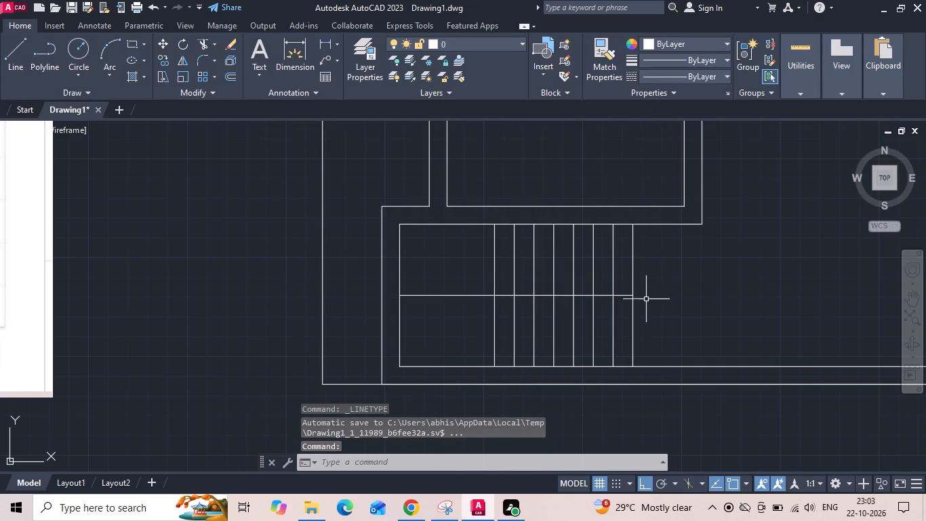
Assign the ACAD_ISO02W100 dashed linetype to the upper flight's treads.
{"action": "left_click_drag", "start_coordinate": [653, 253], "coordinate": [641, 254]}
{"action": "left_click", "coordinate": [448, 259]}
{"action": "left_click", "coordinate": [666, 77]}
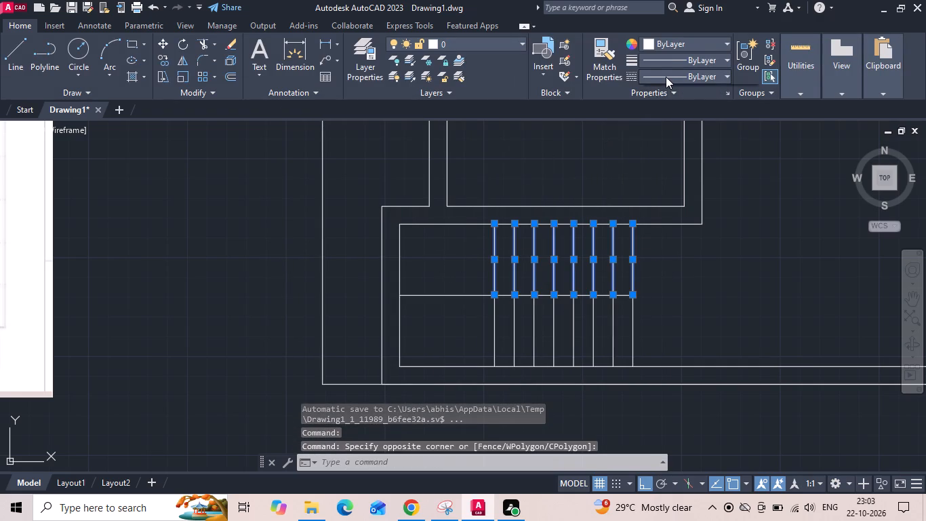
{"action": "left_click", "coordinate": [666, 126]}
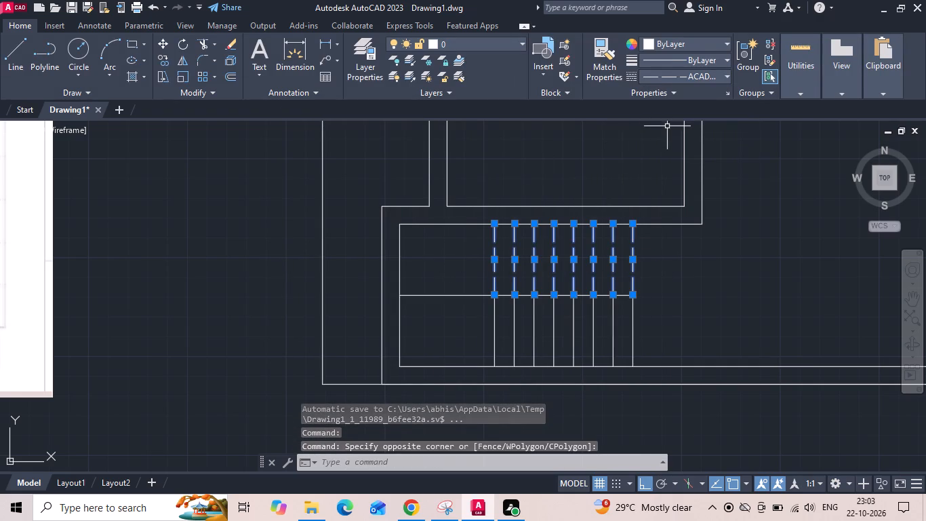
{"action": "key", "text": "Escape"}
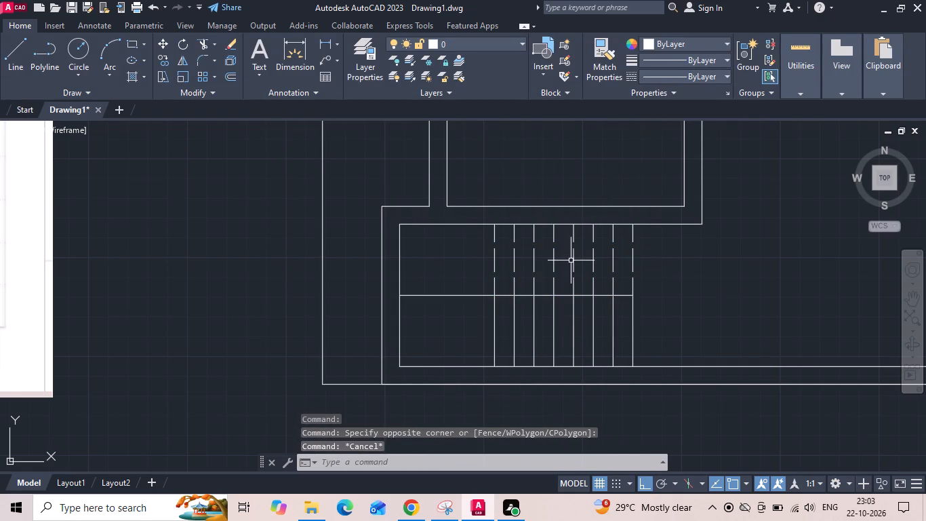
Set the linetype scale of one dashed tread in the upper flight to 0.3.
{"action": "left_click", "coordinate": [573, 259]}
{"action": "right_click", "coordinate": [573, 258]}
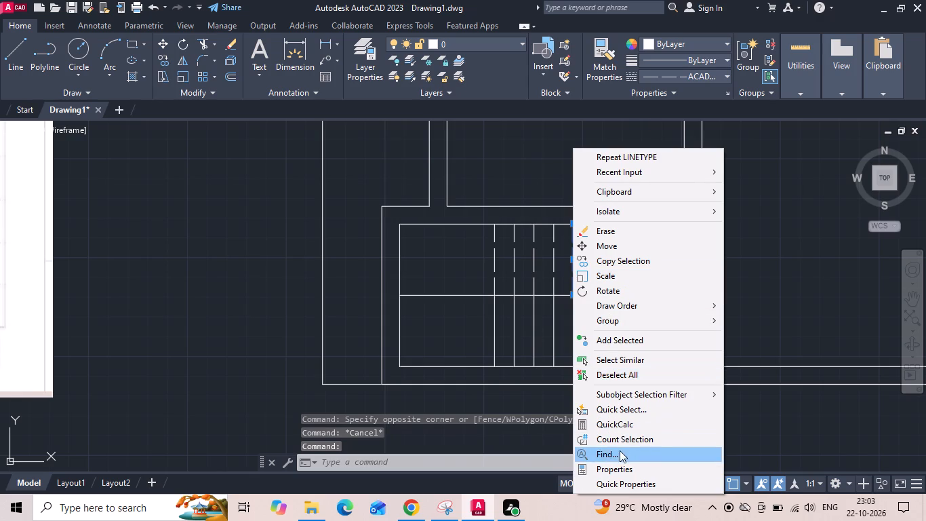
{"action": "left_click", "coordinate": [620, 463]}
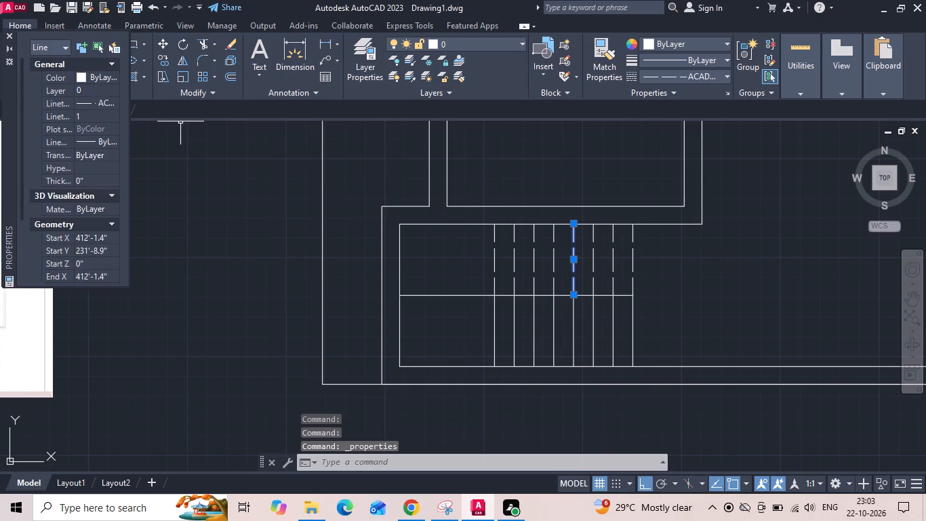
{"action": "left_click", "coordinate": [94, 115]}
{"action": "type", "text": ".3"}
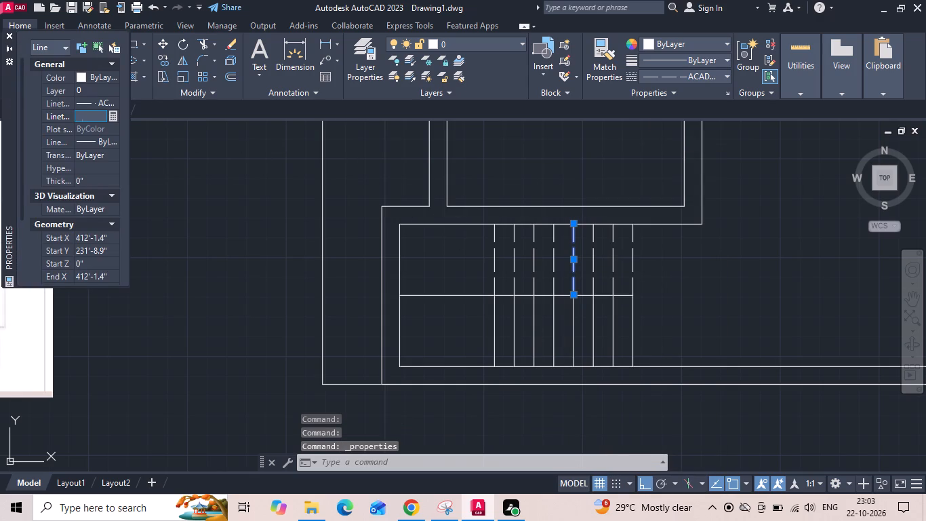
{"action": "key", "text": "Return"}
{"action": "key", "text": "Escape"}
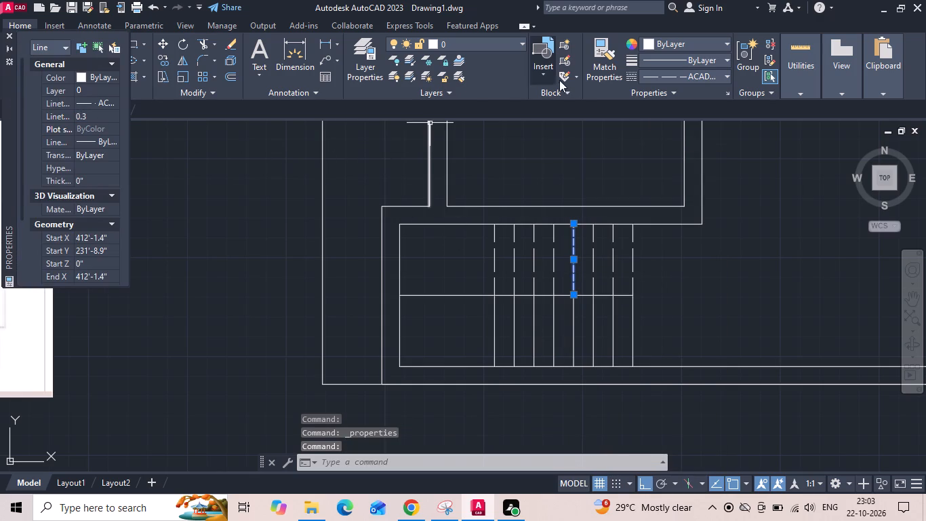
Match the properties of the rescaled tread onto all the other dashed treads of the upper flight.
{"action": "left_click", "coordinate": [597, 63]}
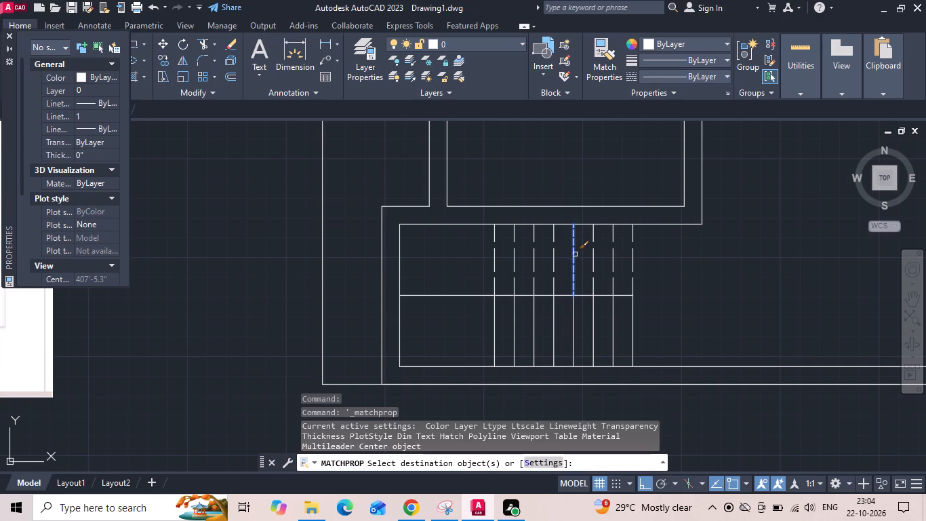
{"action": "left_click", "coordinate": [575, 255]}
{"action": "left_click_drag", "start_coordinate": [658, 252], "coordinate": [639, 252]}
{"action": "left_click", "coordinate": [453, 252]}
{"action": "key", "text": "Escape"}
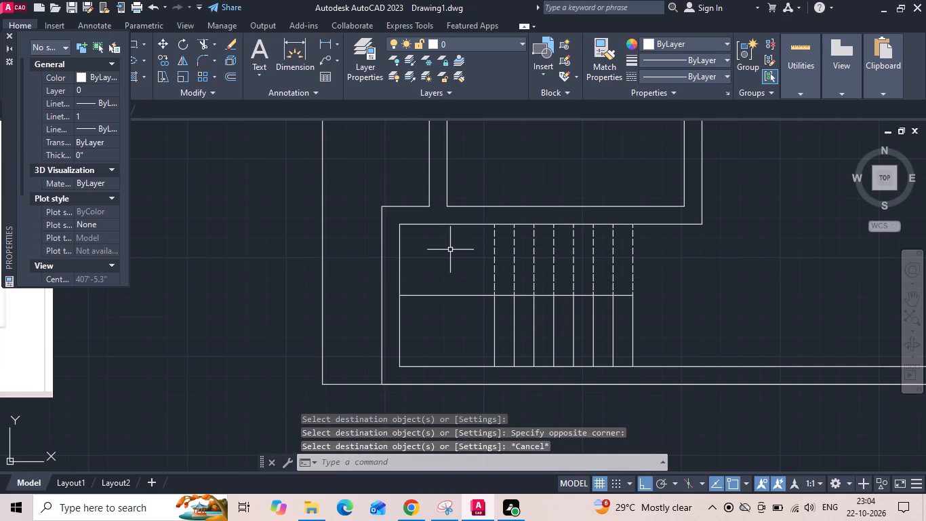
Save the drawing as 36x40 in the 22102026 folder inside the desktop's INTERNSHIP folder.
{"action": "key", "text": "ctrl+s"}
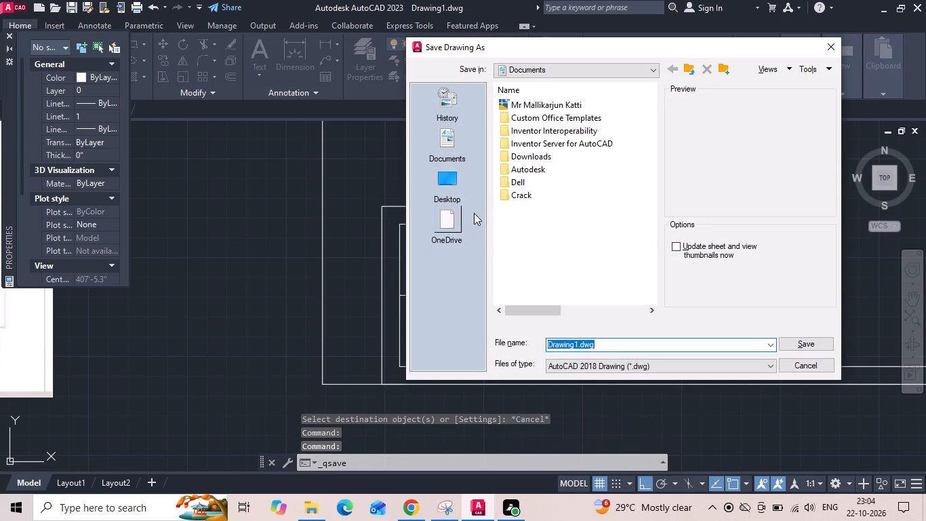
{"action": "left_click", "coordinate": [454, 186]}
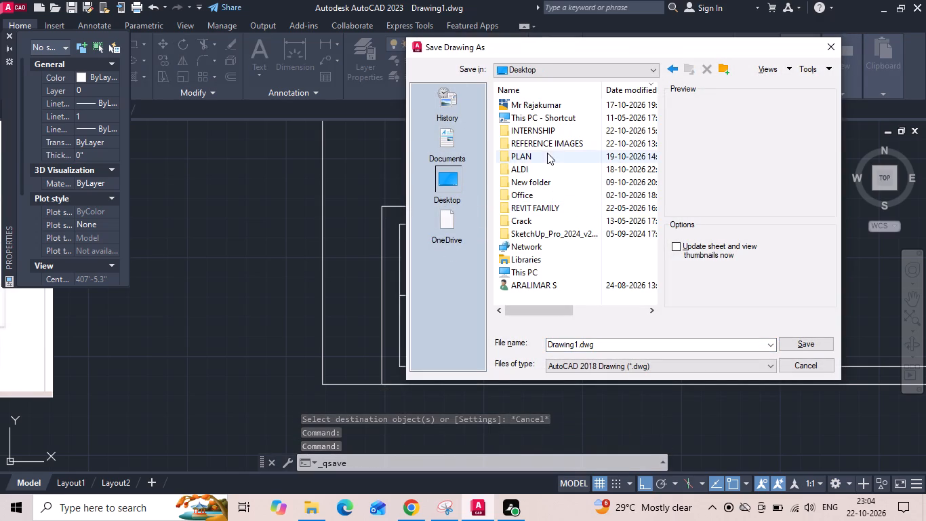
{"action": "double_click", "coordinate": [550, 128]}
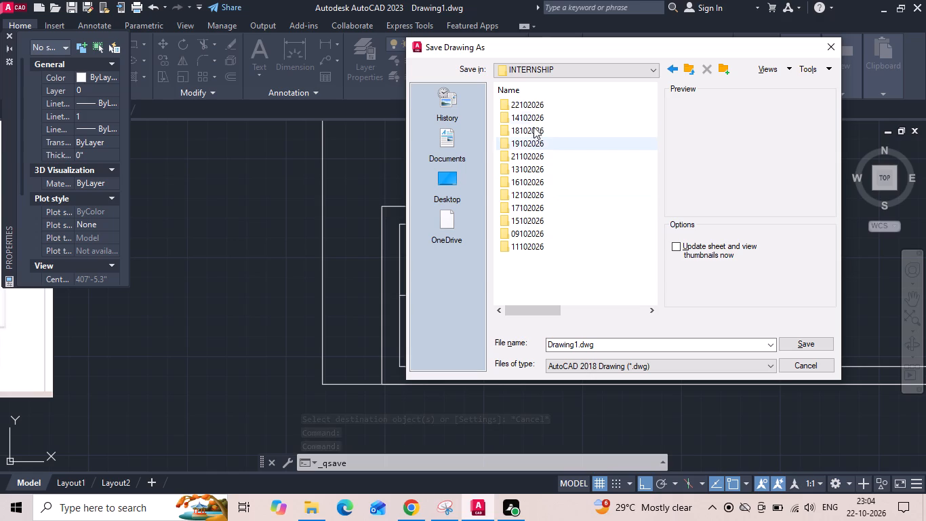
{"action": "double_click", "coordinate": [534, 100]}
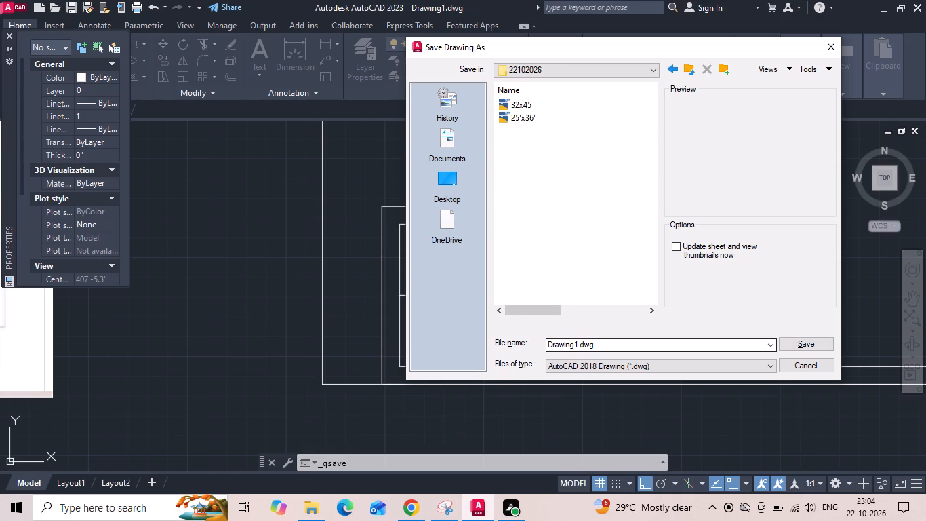
{"action": "left_click", "coordinate": [608, 349]}
{"action": "key", "text": "BackSpace"}
{"action": "type", "text": "36"}
{"action": "key", "text": "x"}
{"action": "type", "text": "40"}
{"action": "key", "text": "Return"}
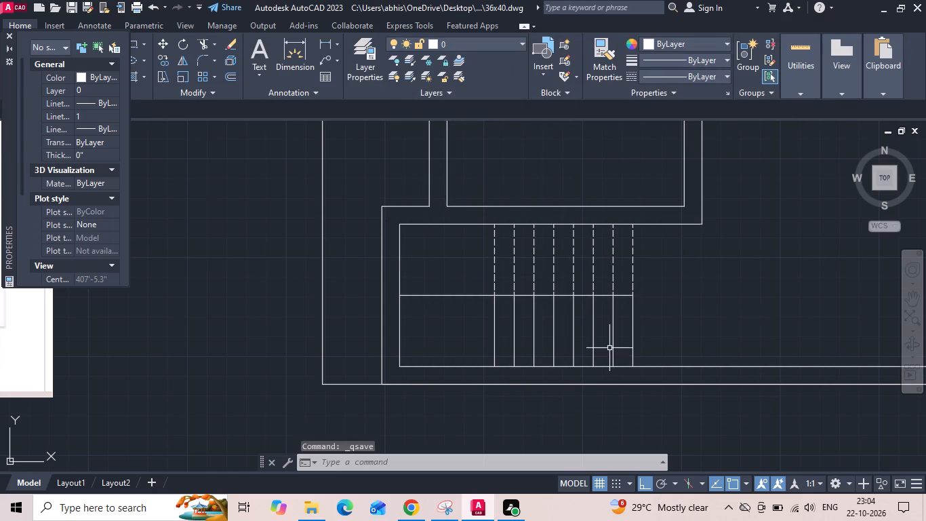
Copy the lower horizontal line of the side wall's jog 12 inches down to mark an opening edge.
{"action": "scroll", "coordinate": [531, 339], "scroll_direction": "down", "scroll_amount": 4}
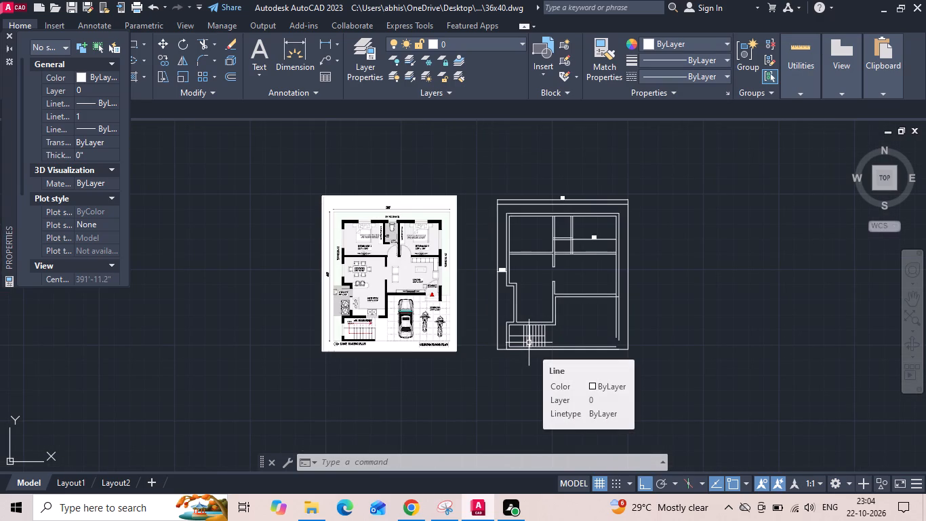
{"action": "scroll", "coordinate": [521, 287], "scroll_direction": "up", "scroll_amount": 4}
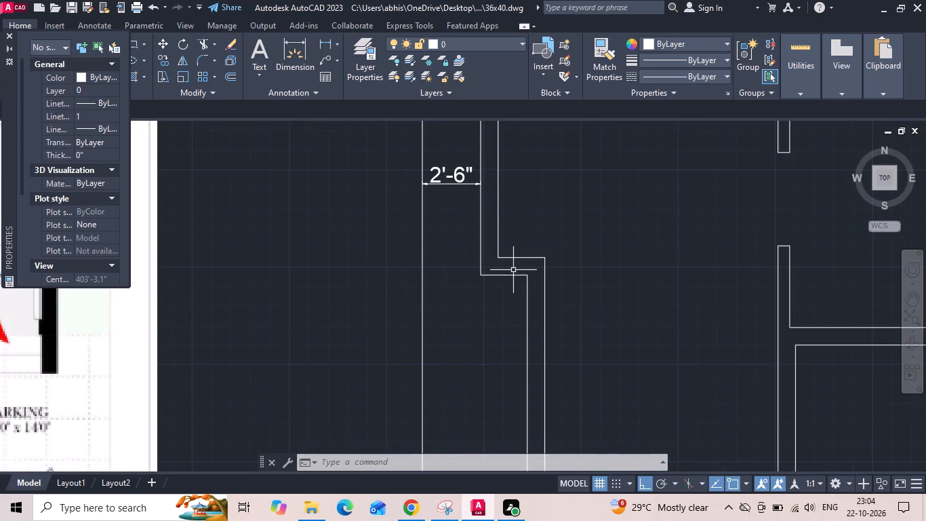
{"action": "left_click", "coordinate": [513, 268]}
{"action": "left_click", "coordinate": [494, 279]}
{"action": "right_click", "coordinate": [494, 279]}
{"action": "left_click", "coordinate": [547, 254]}
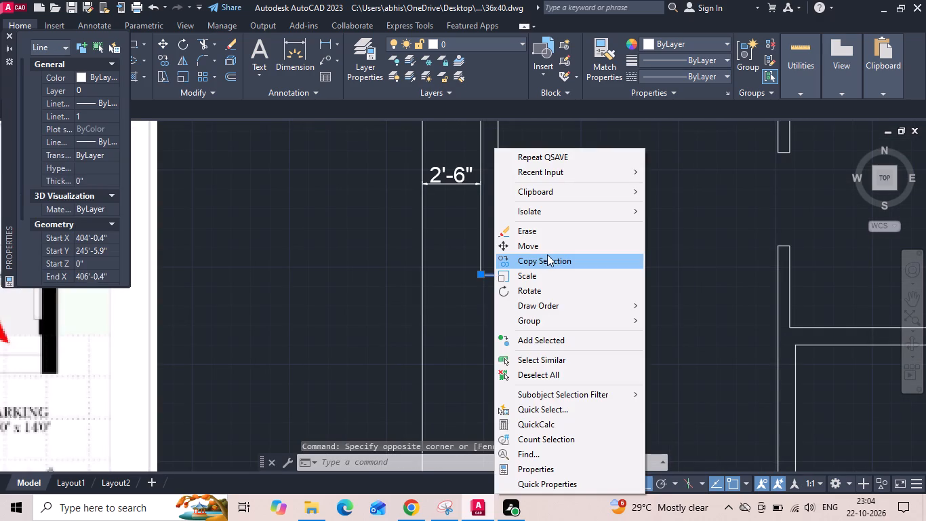
{"action": "left_click_drag", "start_coordinate": [618, 277], "coordinate": [622, 310]}
{"action": "type", "text": "12"}
{"action": "key", "text": "space"}
{"action": "key", "text": "Escape"}
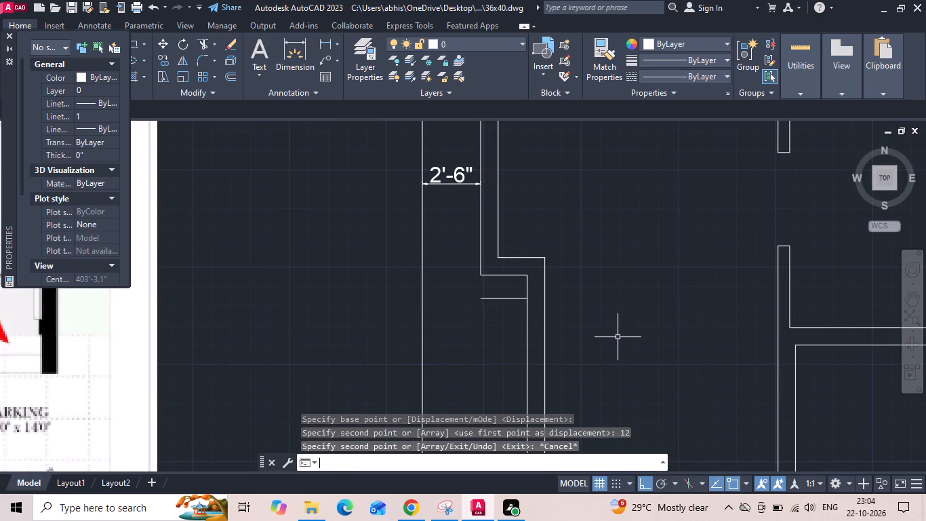
Extend the copied opening line across the wall thickness to the inner wall face.
{"action": "type", "text": "ex"}
{"action": "key", "text": "space"}
{"action": "left_click", "coordinate": [509, 300]}
{"action": "key", "text": "Escape"}
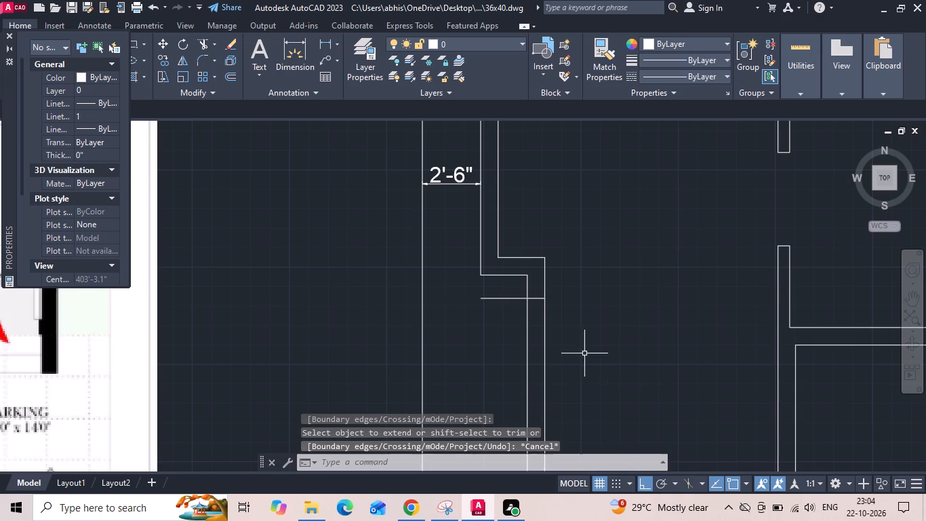
Offset the opening line 2'6" downward to mark the opening's other edge.
{"action": "key", "text": "o"}
{"action": "key", "text": "space"}
{"action": "type", "text": "2"}
{"action": "type", "text": "'6"}
{"action": "key", "text": "space"}
{"action": "left_click_drag", "start_coordinate": [496, 297], "coordinate": [495, 328]}
{"action": "left_click", "coordinate": [487, 355]}
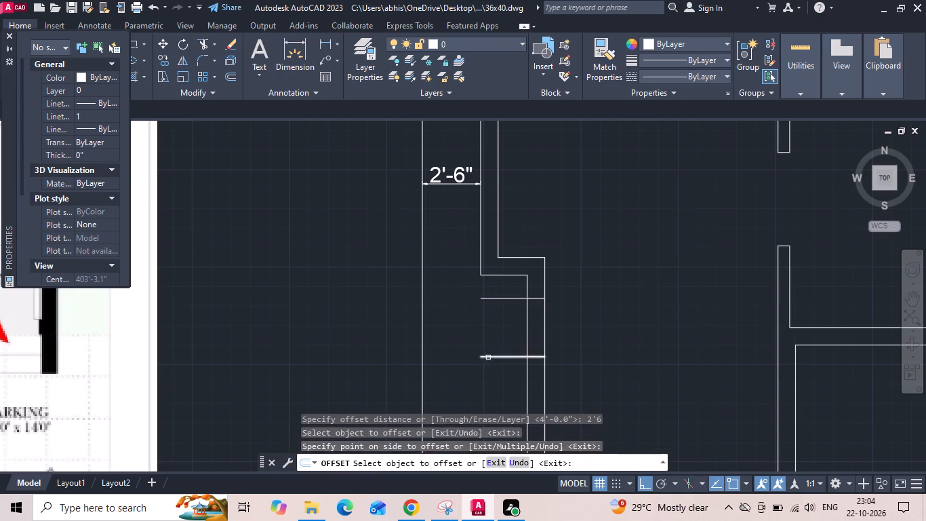
Trim the overhanging ends of both opening lines and the wall lines between them to cut the opening.
{"action": "middle_click_drag", "start_coordinate": [563, 315], "coordinate": [577, 273]}
{"action": "scroll", "coordinate": [576, 275], "scroll_direction": "up", "scroll_amount": 1}
{"action": "key", "text": "Escape"}
{"action": "type", "text": "tr"}
{"action": "key", "text": "space"}
{"action": "left_click_drag", "start_coordinate": [578, 272], "coordinate": [515, 280]}
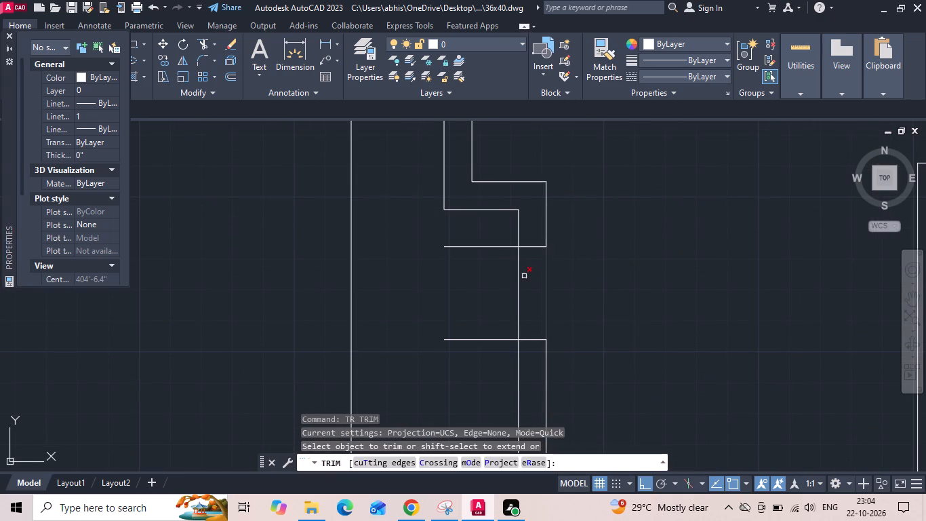
{"action": "left_click_drag", "start_coordinate": [515, 280], "coordinate": [468, 357]}
{"action": "left_click_drag", "start_coordinate": [470, 233], "coordinate": [468, 342]}
{"action": "left_click_drag", "start_coordinate": [474, 294], "coordinate": [592, 292]}
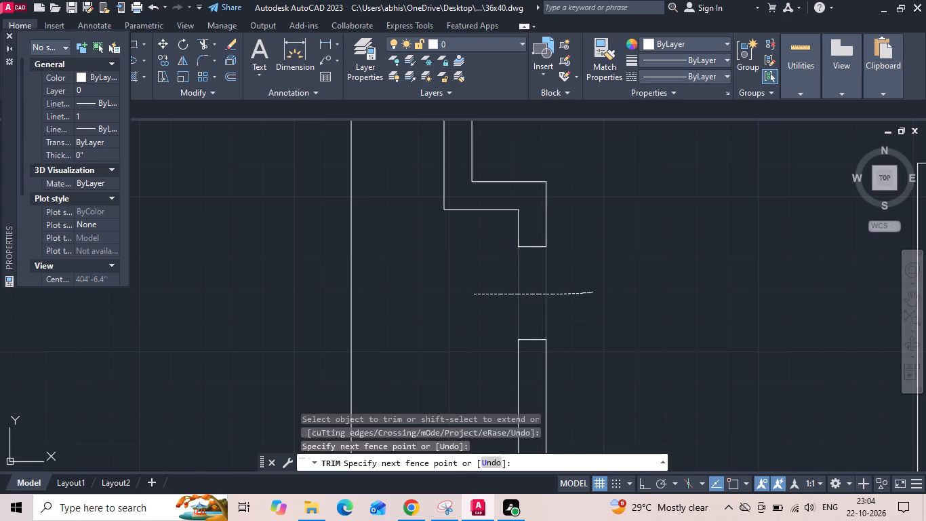
Measure the kitchen side wall's length below the opening with a linear dimension.
{"action": "scroll", "coordinate": [591, 272], "scroll_direction": "down", "scroll_amount": 3}
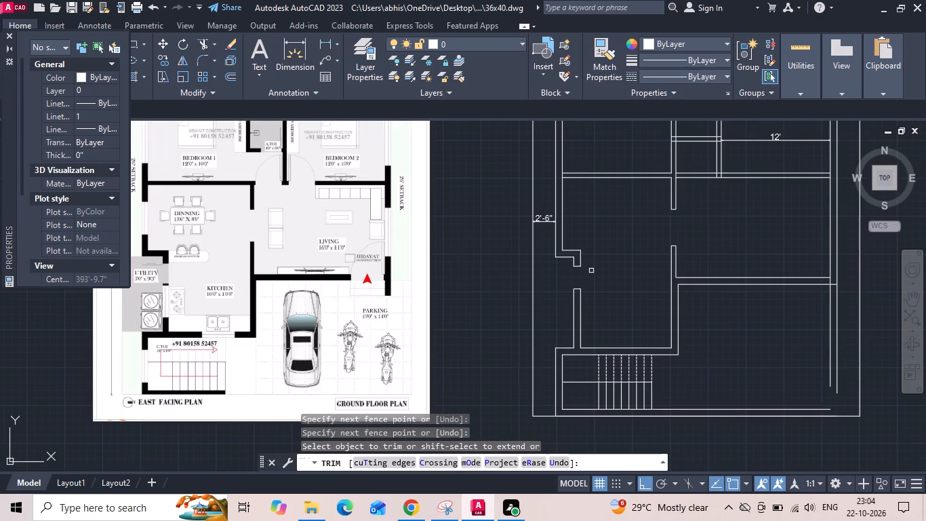
{"action": "key", "text": "Escape"}
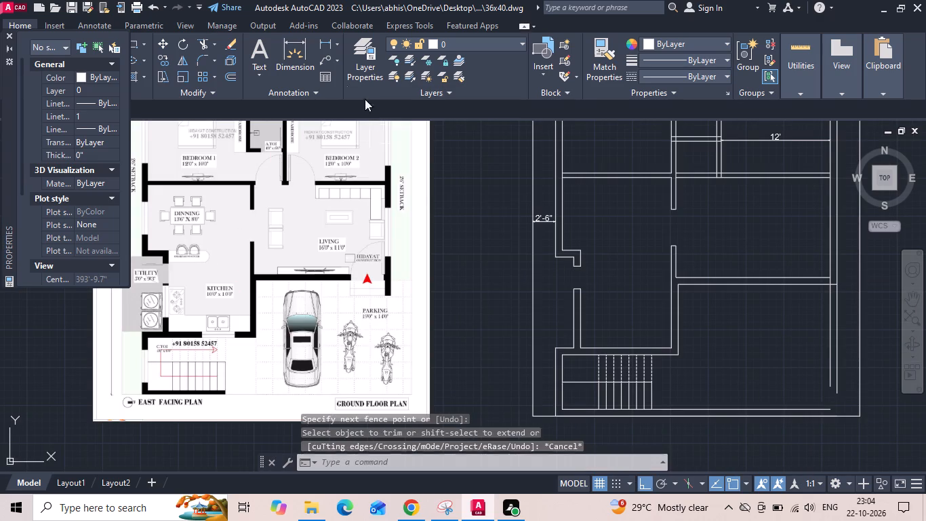
{"action": "left_click", "coordinate": [325, 43]}
{"action": "scroll", "coordinate": [572, 347], "scroll_direction": "up", "scroll_amount": 2}
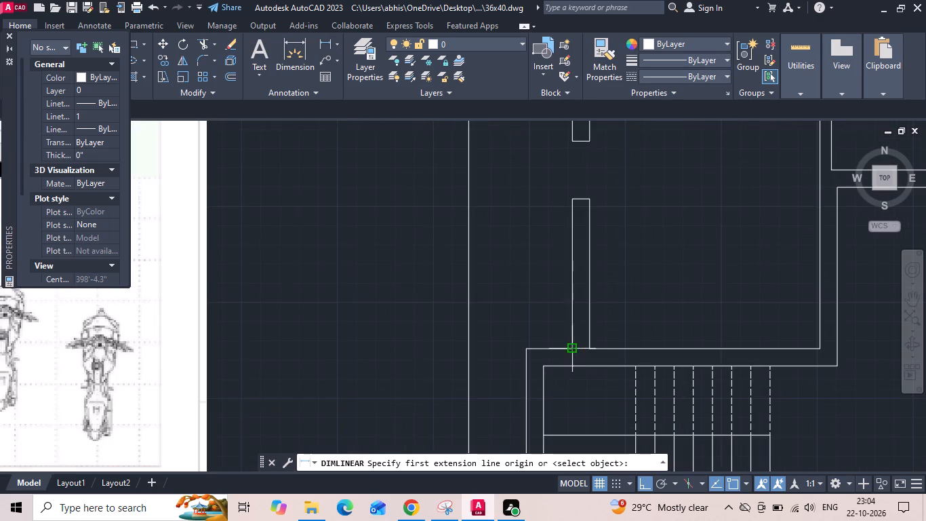
{"action": "left_click", "coordinate": [587, 349]}
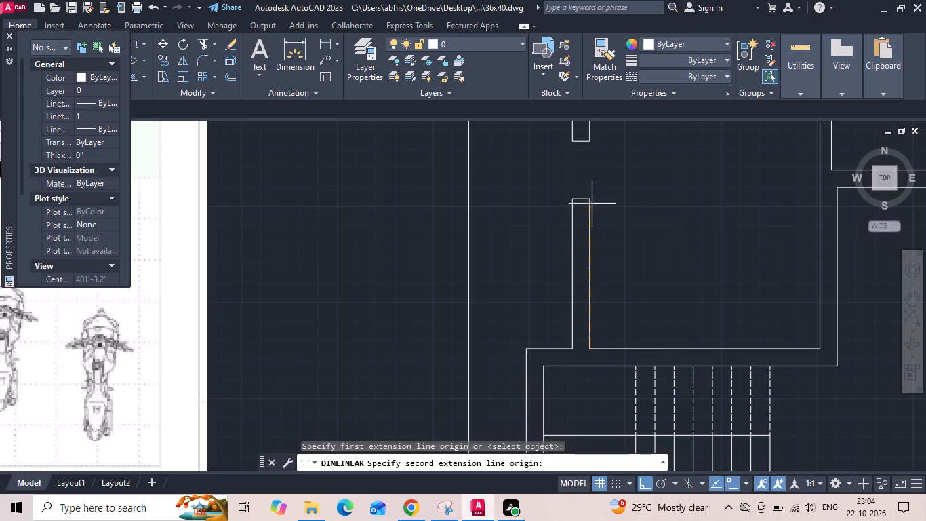
{"action": "left_click", "coordinate": [592, 203]}
{"action": "key", "text": "Escape"}
Offset the end line of the side wall below the opening 6 inches downward to mark the window's upper edge.
{"action": "type", "text": "o 6"}
{"action": "key", "text": "space"}
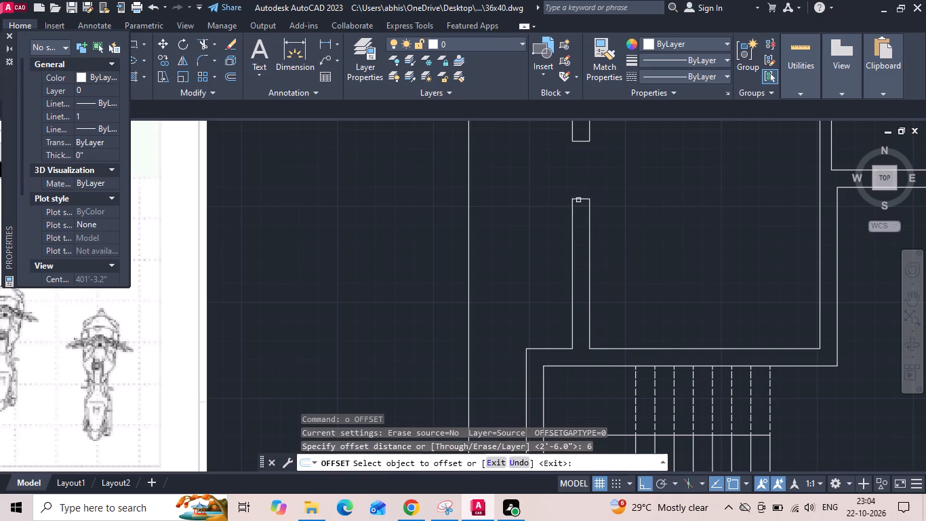
{"action": "left_click", "coordinate": [578, 200]}
{"action": "left_click", "coordinate": [584, 265]}
{"action": "key", "text": "Escape"}
Offset the window's upper edge line 4' downward to mark its lower edge.
{"action": "type", "text": "o"}
{"action": "key", "text": "space"}
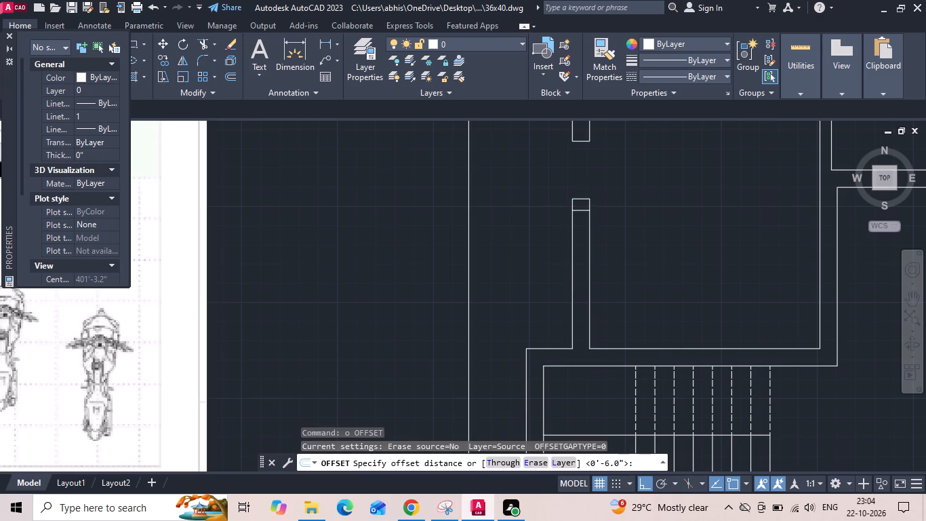
{"action": "type", "text": "4'"}
{"action": "key", "text": "Return"}
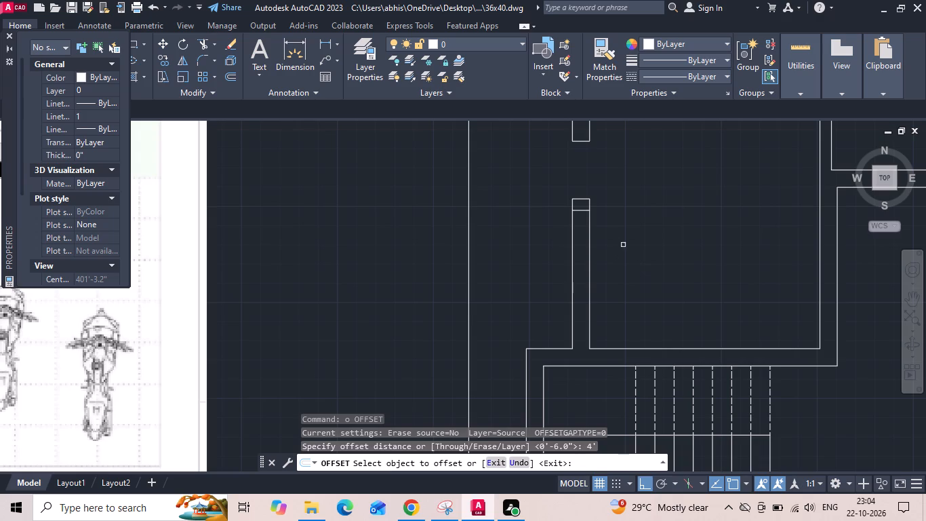
{"action": "left_click", "coordinate": [583, 211]}
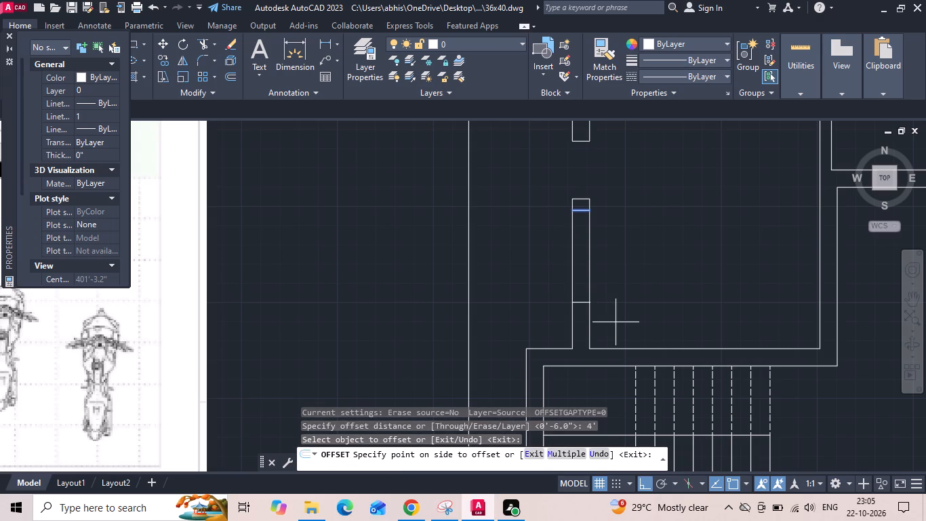
{"action": "left_click", "coordinate": [616, 322]}
{"action": "key", "text": "Escape"}
Draw a vertical centre line between the midpoints of the window's upper and lower edge lines.
{"action": "key", "text": "l"}
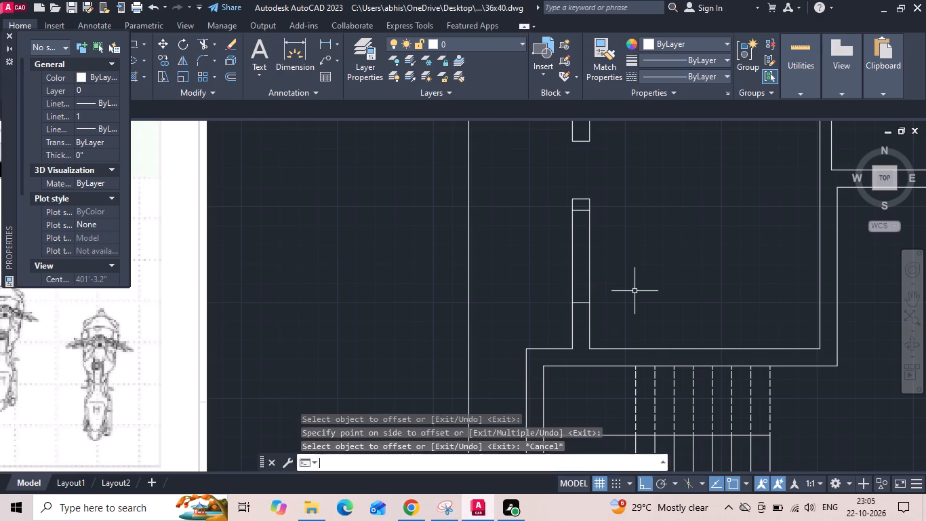
{"action": "key", "text": "space"}
{"action": "scroll", "coordinate": [584, 242], "scroll_direction": "up", "scroll_amount": 1}
{"action": "left_click", "coordinate": [575, 192]}
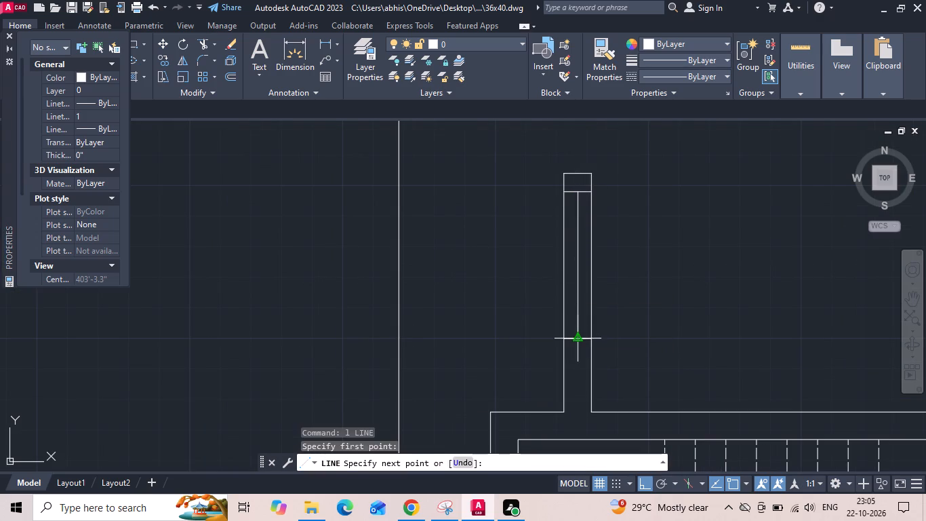
{"action": "left_click", "coordinate": [573, 338]}
{"action": "key", "text": "Escape"}
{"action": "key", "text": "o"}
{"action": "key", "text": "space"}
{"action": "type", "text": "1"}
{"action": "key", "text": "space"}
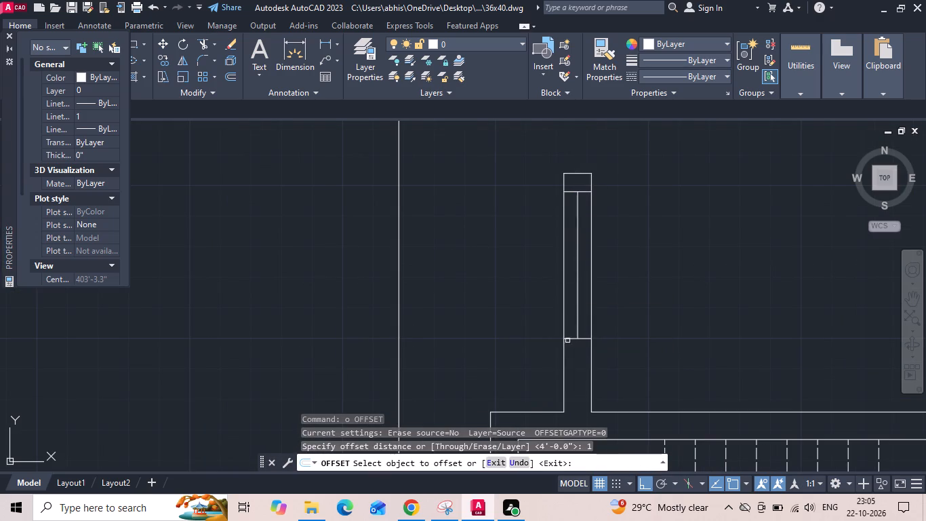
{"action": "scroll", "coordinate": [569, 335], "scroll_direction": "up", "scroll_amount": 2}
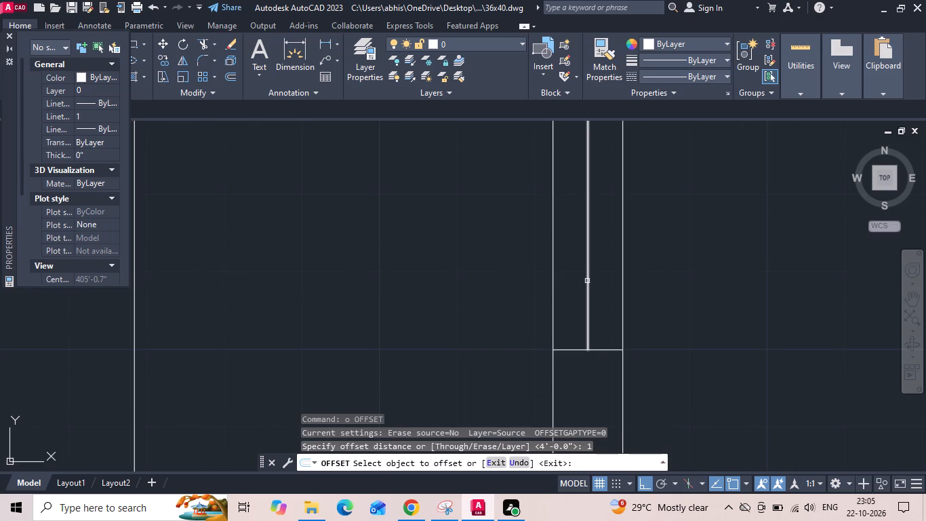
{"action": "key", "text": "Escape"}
Copy the window's centre line 0.5 inch to each side to form the glass lines.
{"action": "scroll", "coordinate": [583, 308], "scroll_direction": "down", "scroll_amount": 2}
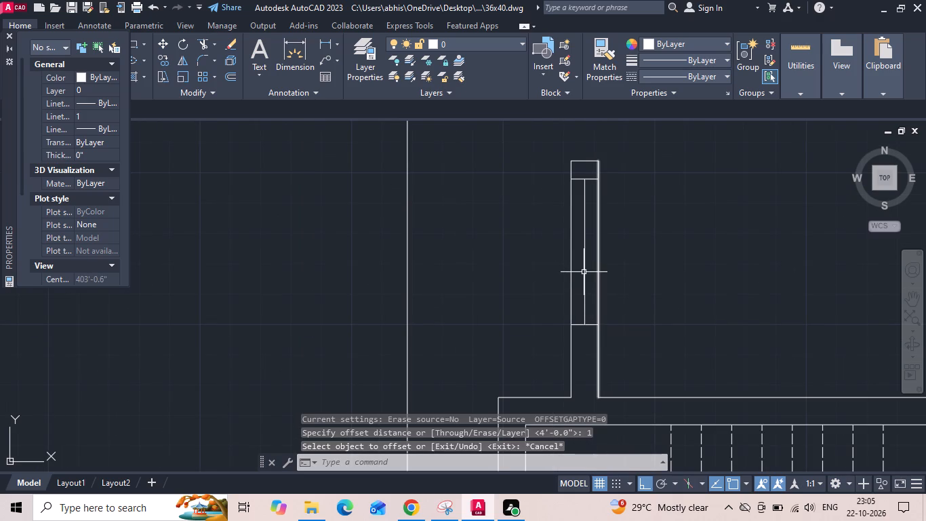
{"action": "scroll", "coordinate": [582, 272], "scroll_direction": "up", "scroll_amount": 2}
{"action": "left_click", "coordinate": [584, 265]}
{"action": "right_click", "coordinate": [584, 265]}
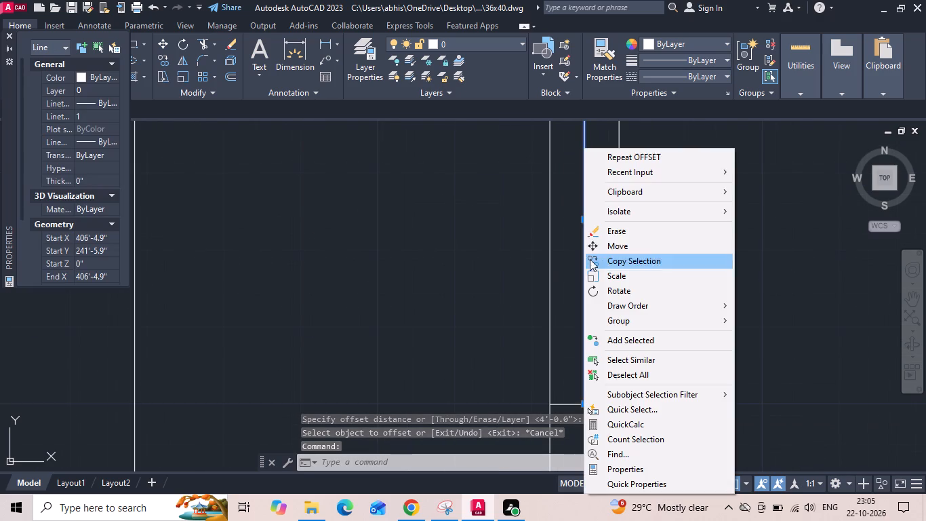
{"action": "left_click", "coordinate": [615, 260]}
{"action": "left_click_drag", "start_coordinate": [828, 234], "coordinate": [817, 241]}
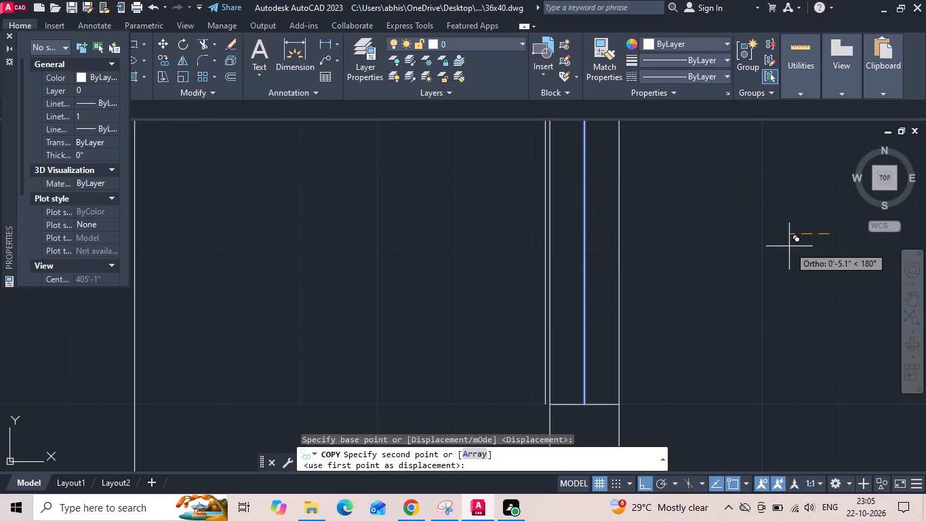
{"action": "type", "text": ".5"}
{"action": "key", "text": "Return"}
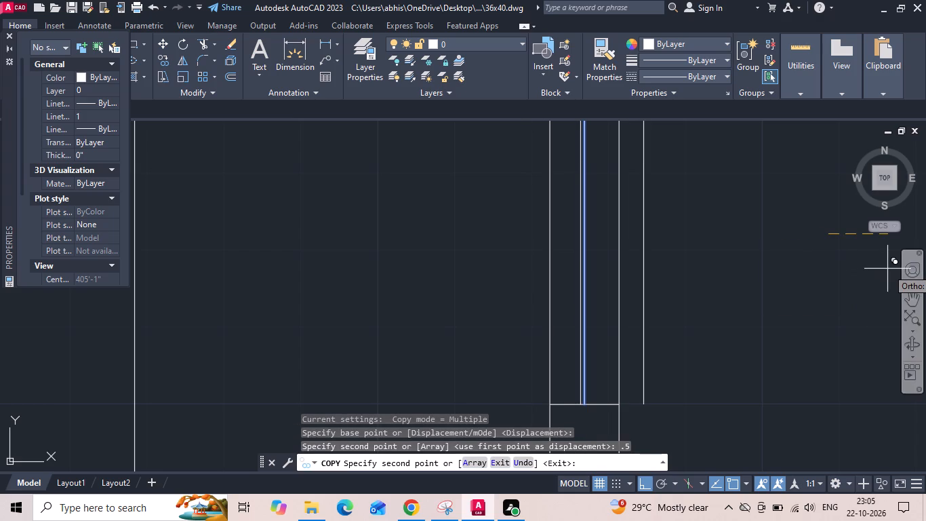
{"action": "type", "text": ".5"}
{"action": "key", "text": "Return"}
{"action": "key", "text": "Escape"}
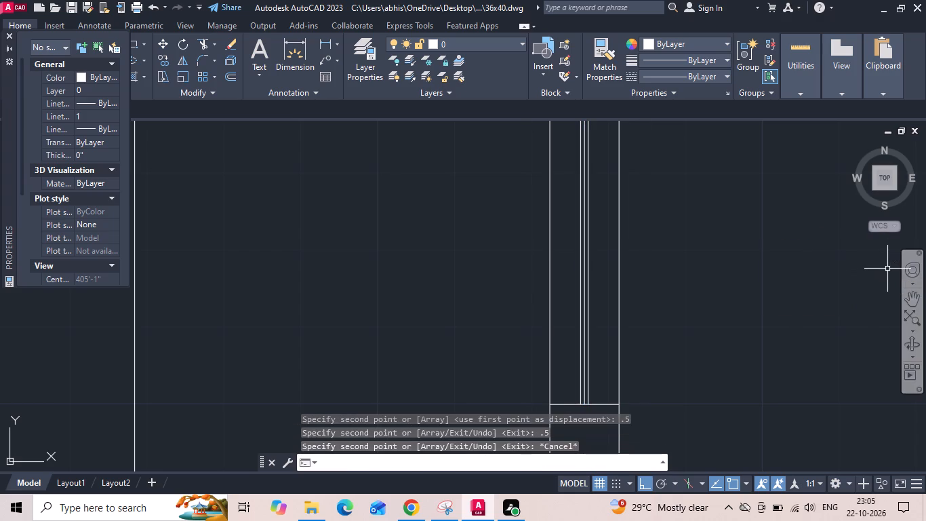
Delete the original centre line between the two glass lines of the window.
{"action": "scroll", "coordinate": [532, 421], "scroll_direction": "up", "scroll_amount": 2}
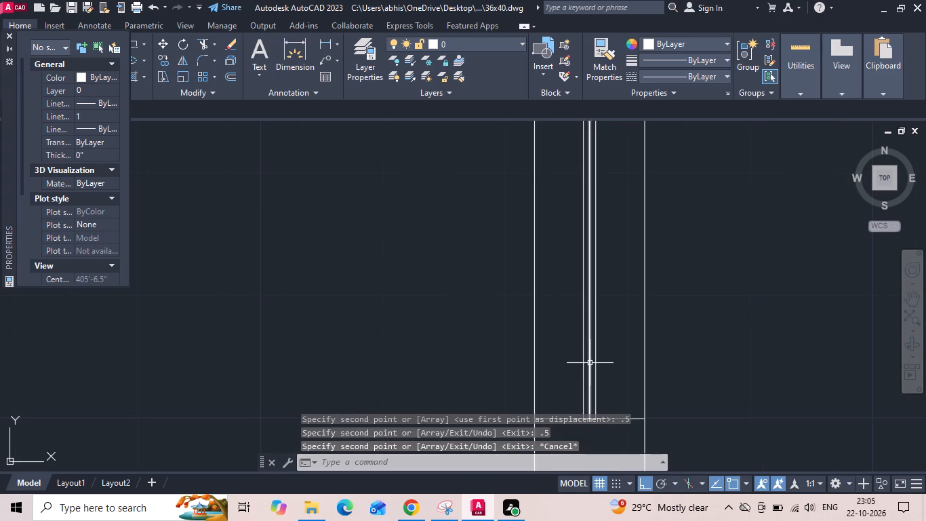
{"action": "left_click", "coordinate": [590, 363]}
{"action": "key", "text": "Delete"}
Offset the inner faces of the kitchen's window wall and bottom wall 2' into the room for the counter.
{"action": "scroll", "coordinate": [519, 381], "scroll_direction": "down", "scroll_amount": 2}
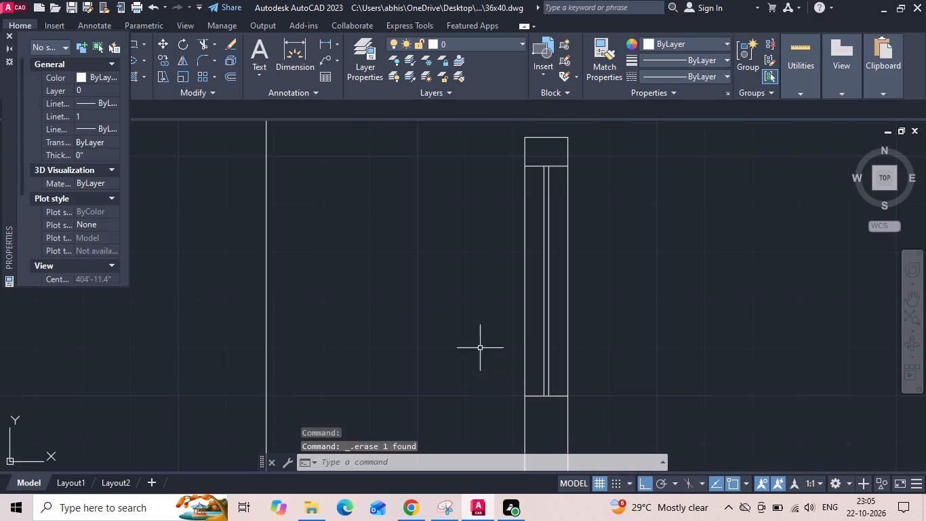
{"action": "scroll", "coordinate": [463, 315], "scroll_direction": "down", "scroll_amount": 1}
{"action": "scroll", "coordinate": [425, 220], "scroll_direction": "down", "scroll_amount": 2}
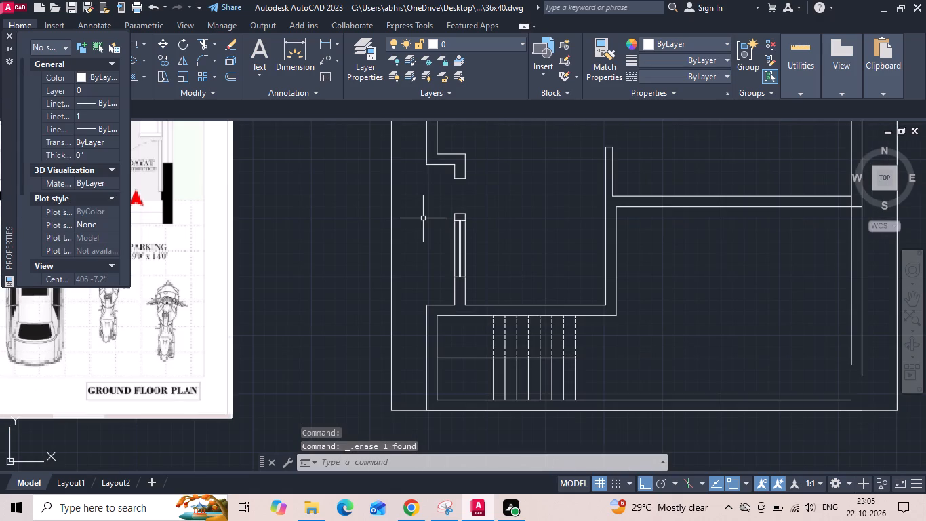
{"action": "type", "text": "o 2'"}
{"action": "key", "text": "Return"}
{"action": "scroll", "coordinate": [464, 264], "scroll_direction": "up", "scroll_amount": 1}
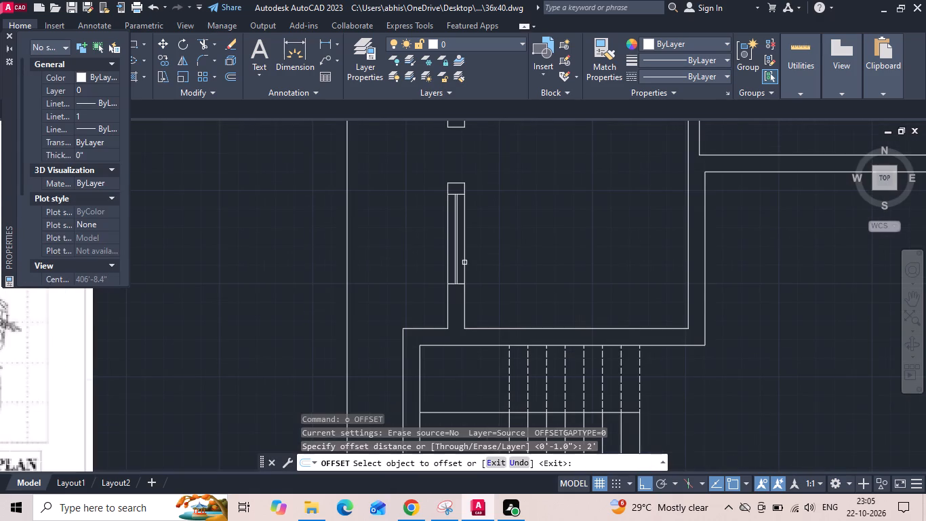
{"action": "left_click", "coordinate": [464, 259]}
{"action": "left_click", "coordinate": [548, 225]}
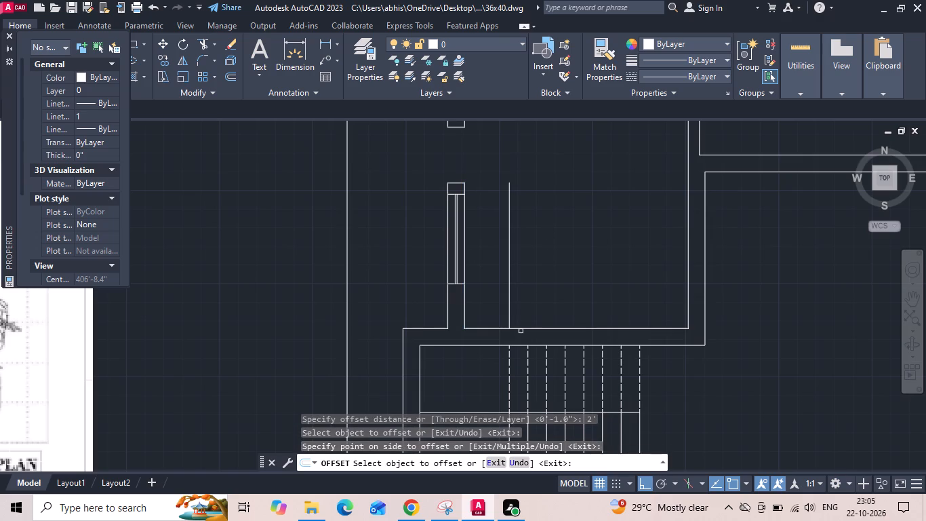
{"action": "left_click", "coordinate": [517, 326]}
{"action": "left_click", "coordinate": [530, 329]}
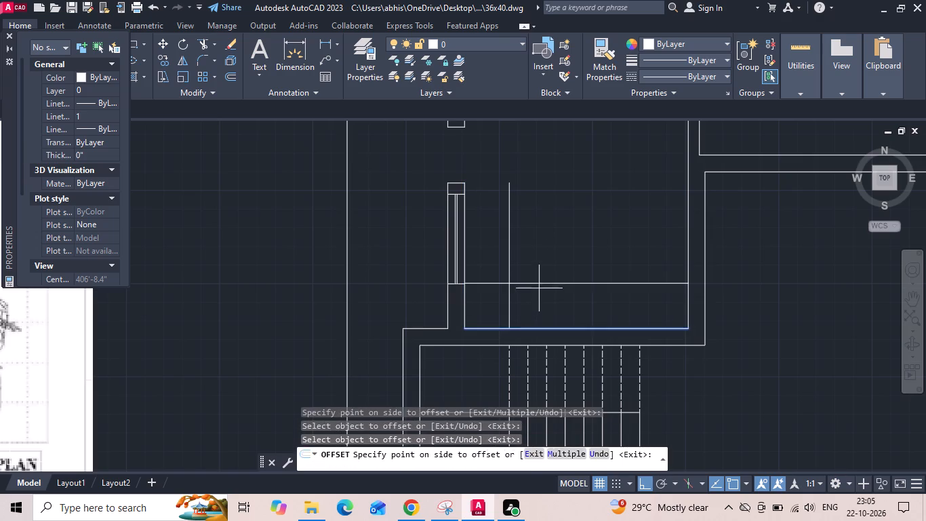
{"action": "left_click", "coordinate": [539, 286]}
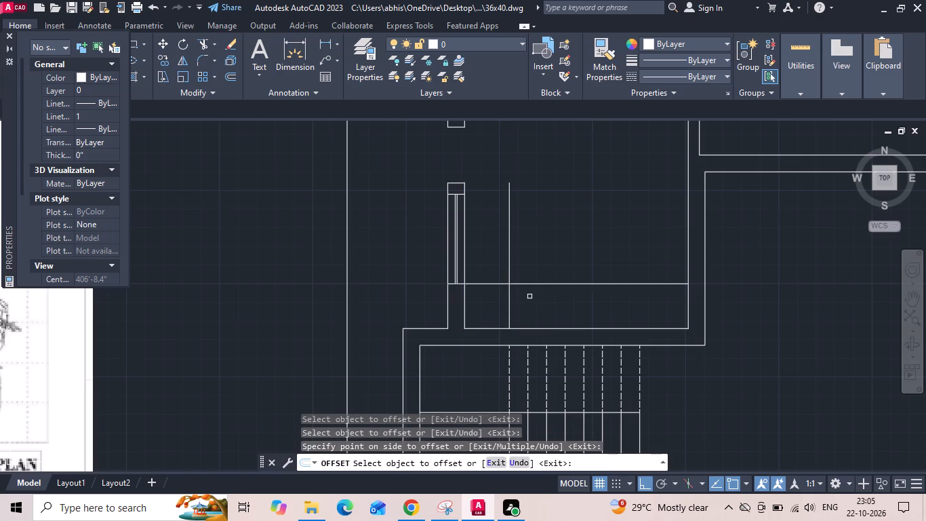
{"action": "key", "text": "Escape"}
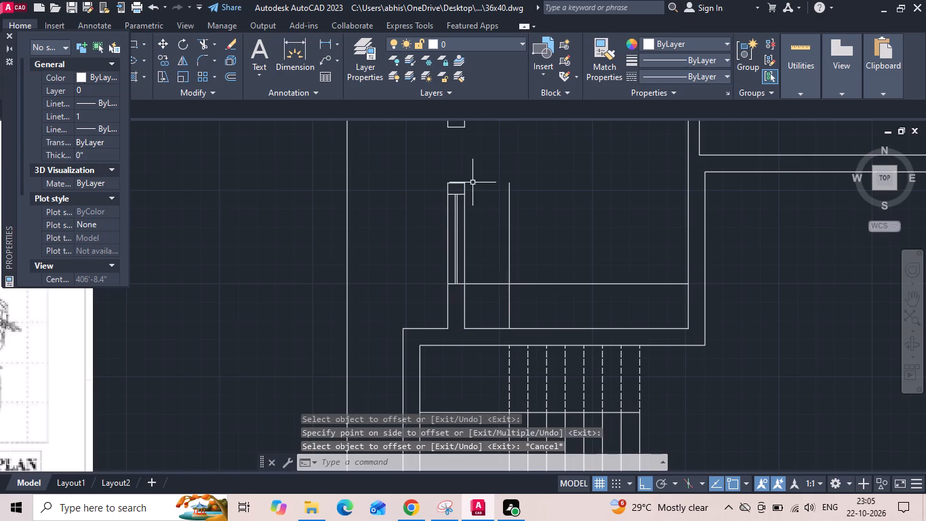
Draw a horizontal line from the window's upper edge at the inner wall face past the vertical counter line.
{"action": "scroll", "coordinate": [472, 181], "scroll_direction": "up", "scroll_amount": 2}
{"action": "type", "text": "l"}
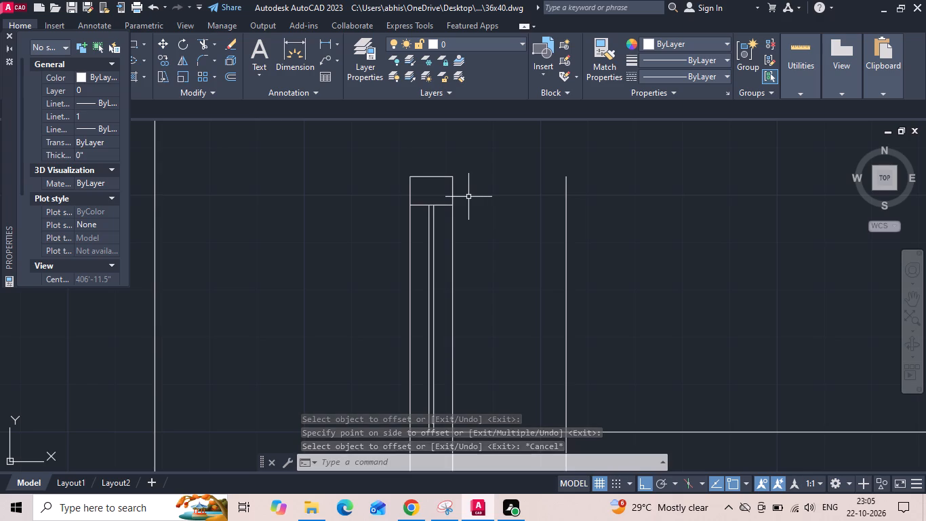
{"action": "key", "text": "space"}
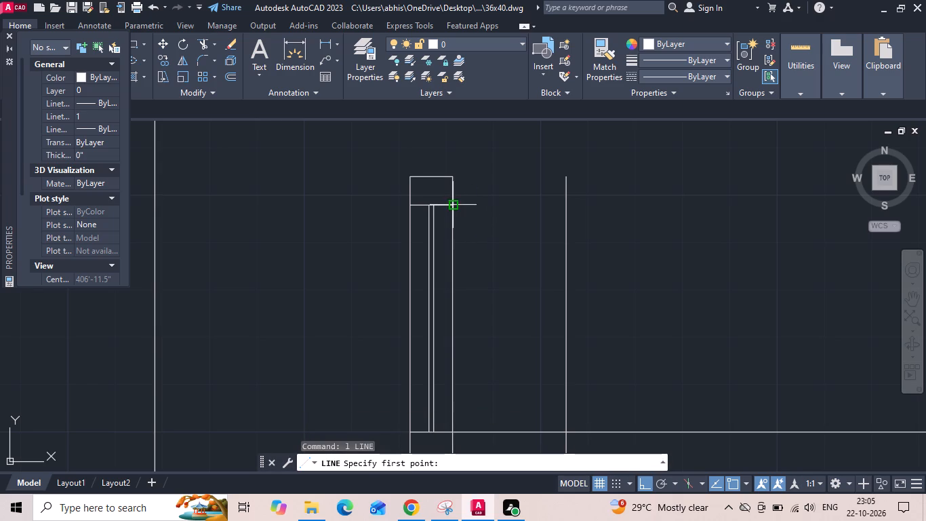
{"action": "left_click", "coordinate": [451, 206]}
{"action": "left_click", "coordinate": [615, 206]}
{"action": "key", "text": "Escape"}
Trim the overhanging line ends at the counter's upper end and inner corner to form an L-shaped counter.
{"action": "key", "text": "t"}
{"action": "key", "text": "r"}
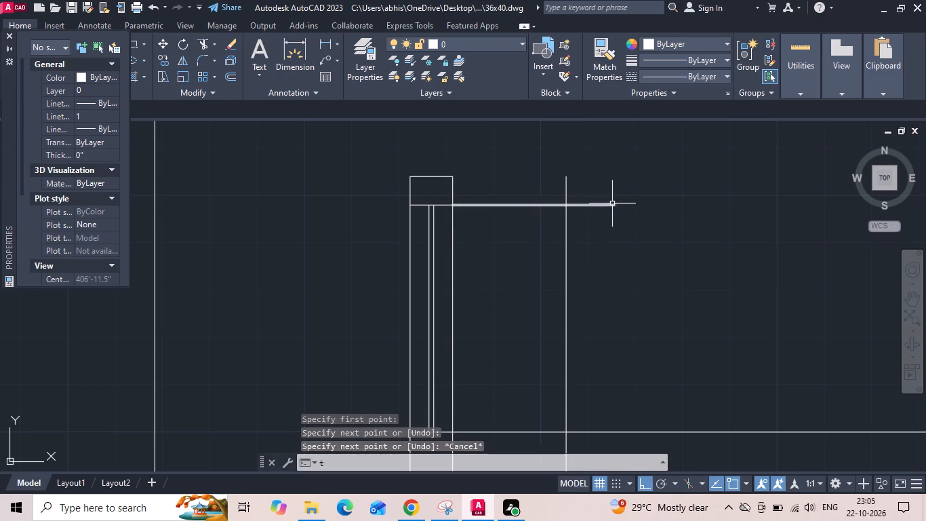
{"action": "key", "text": "space"}
{"action": "left_click", "coordinate": [577, 187]}
{"action": "left_click", "coordinate": [540, 192]}
{"action": "left_click_drag", "start_coordinate": [579, 200], "coordinate": [595, 233]}
{"action": "scroll", "coordinate": [584, 188], "scroll_direction": "down", "scroll_amount": 1}
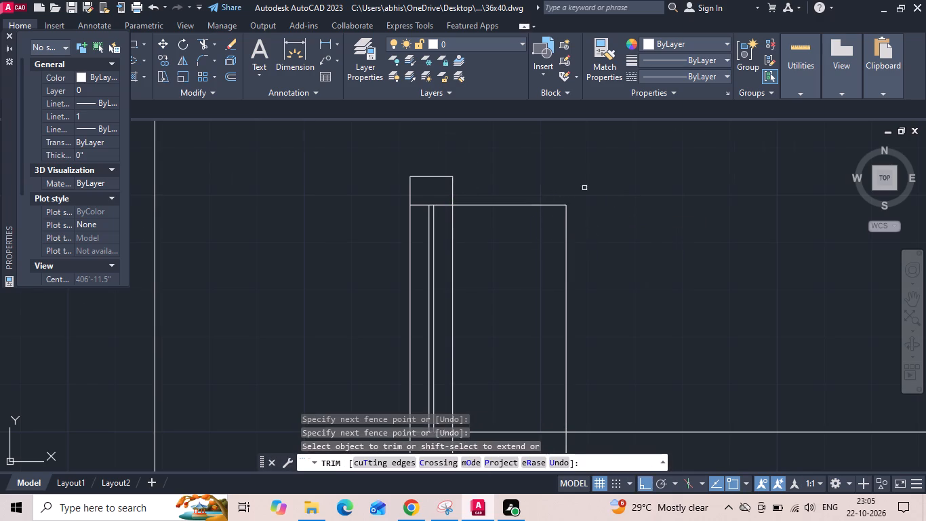
{"action": "scroll", "coordinate": [584, 188], "scroll_direction": "down", "scroll_amount": 1}
{"action": "left_click_drag", "start_coordinate": [556, 277], "coordinate": [613, 315]}
{"action": "key", "text": "Escape"}
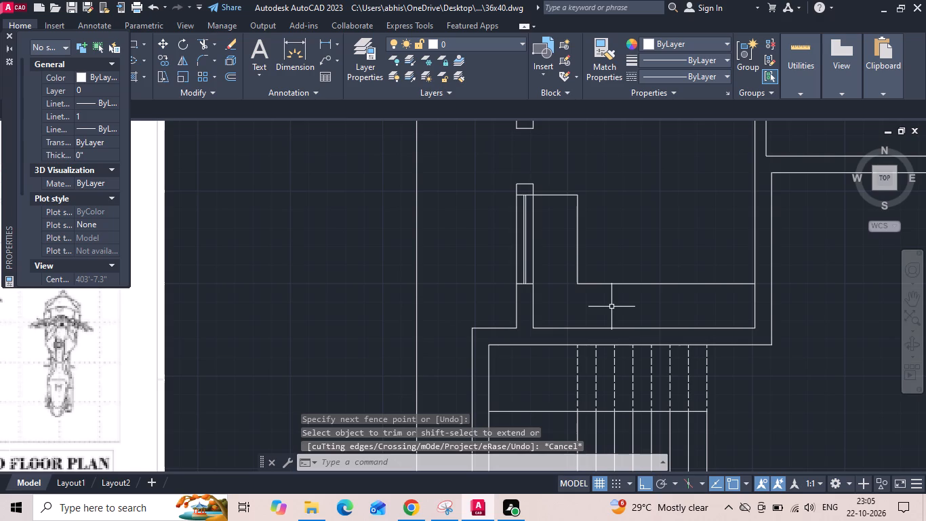
Save the drawing.
{"action": "key", "text": "ctrl+s"}
Offset the inner face of the kitchen's wall opposite the window 2' into the room.
{"action": "type", "text": "o 2"}
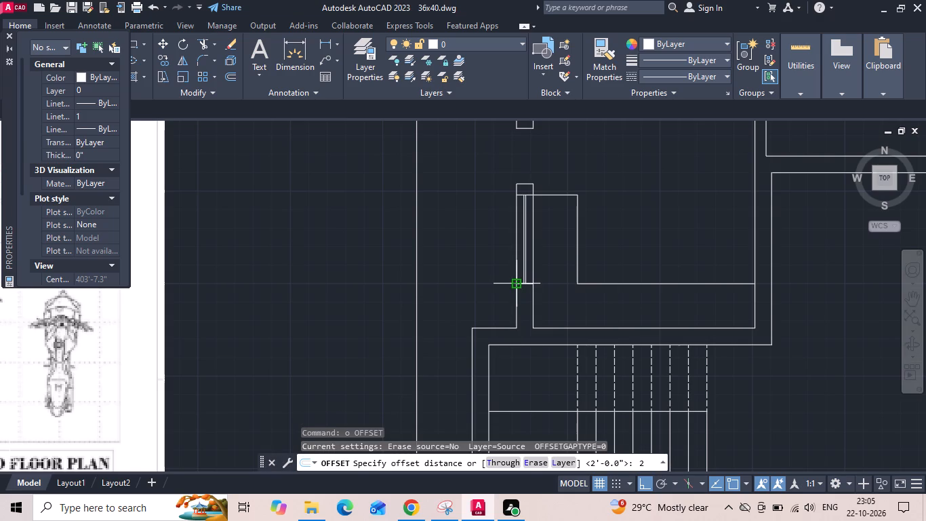
{"action": "key", "text": "apostrophe"}
{"action": "key", "text": "Return"}
{"action": "left_click", "coordinate": [754, 311]}
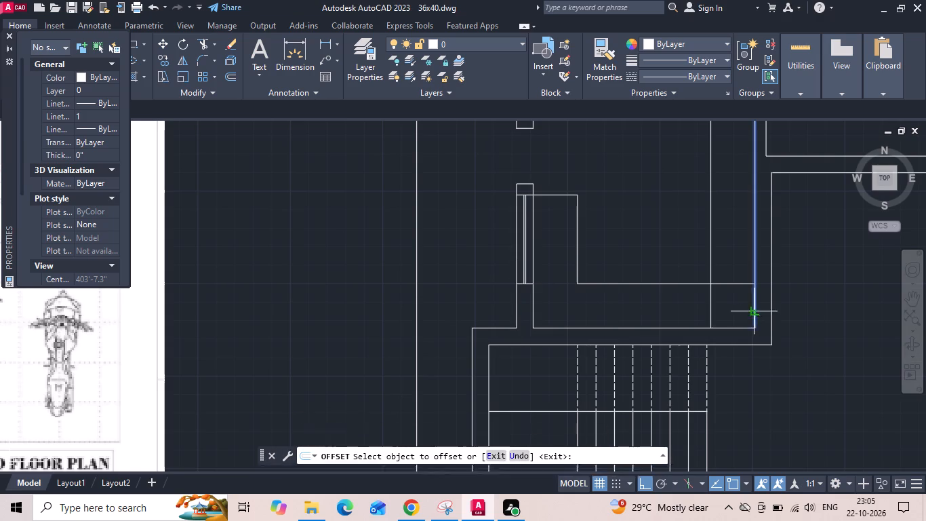
{"action": "left_click", "coordinate": [684, 303]}
{"action": "key", "text": "Escape"}
Extend the new vertical offset line through the bottom wall's thickness to its outer face.
{"action": "type", "text": "ex"}
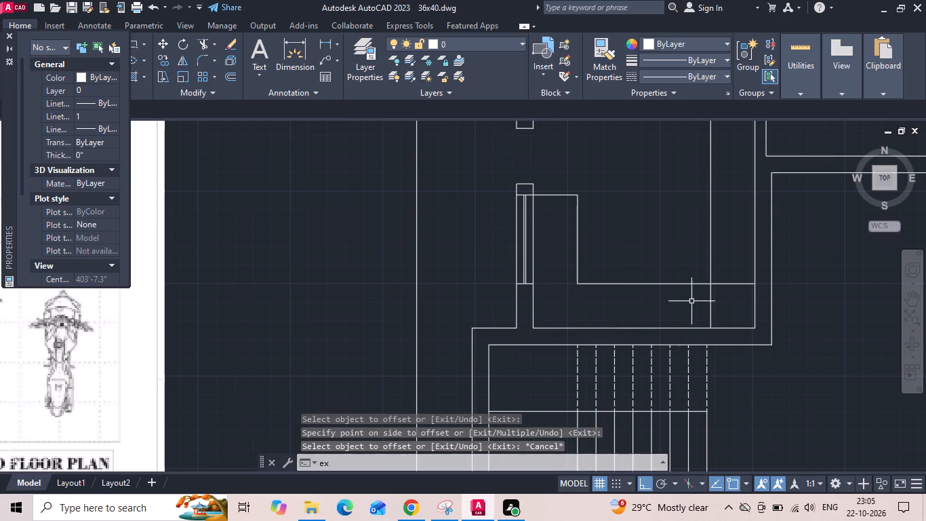
{"action": "key", "text": "space"}
{"action": "left_click_drag", "start_coordinate": [717, 309], "coordinate": [699, 309]}
{"action": "key", "text": "Escape"}
Trim and delete the vertical offset line inside the kitchen, keeping only its short piece across the bottom wall's thickness.
{"action": "type", "text": "tr"}
{"action": "key", "text": "space"}
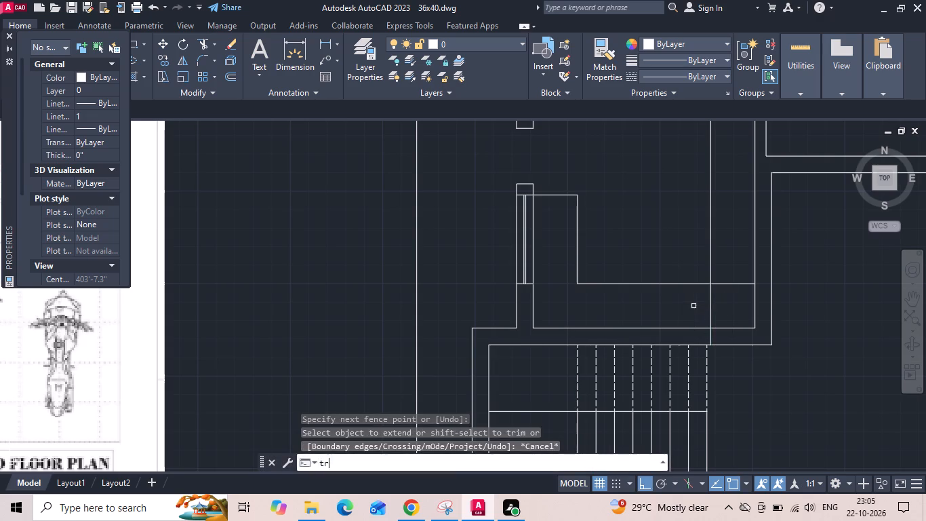
{"action": "left_click_drag", "start_coordinate": [699, 308], "coordinate": [732, 315]}
{"action": "key", "text": "Escape"}
{"action": "left_click", "coordinate": [706, 266]}
{"action": "left_click", "coordinate": [714, 228]}
{"action": "left_click_drag", "start_coordinate": [717, 210], "coordinate": [702, 232]}
{"action": "left_click", "coordinate": [698, 236]}
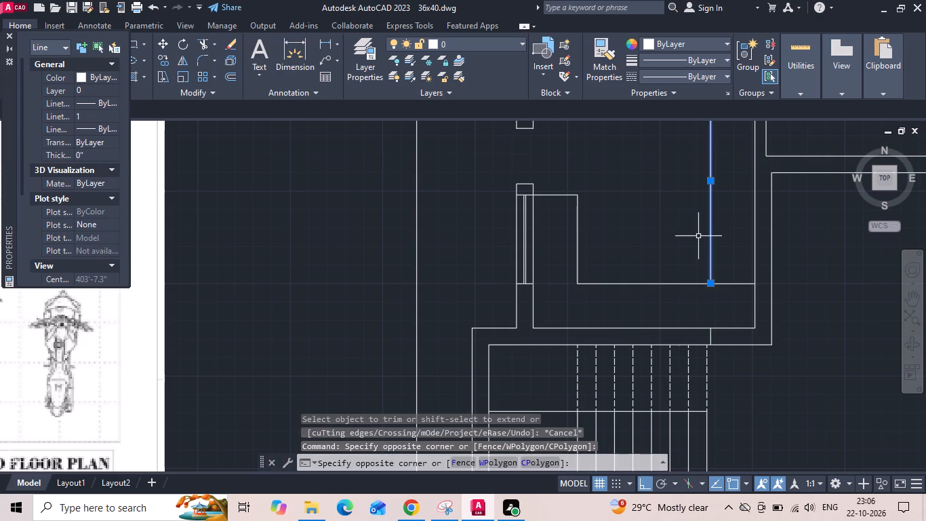
{"action": "key", "text": "Delete"}
Offset the short jamb line in the kitchen's bottom wall 4' toward the existing window's wall to set the window width.
{"action": "type", "text": "o 4'"}
{"action": "key", "text": "Return"}
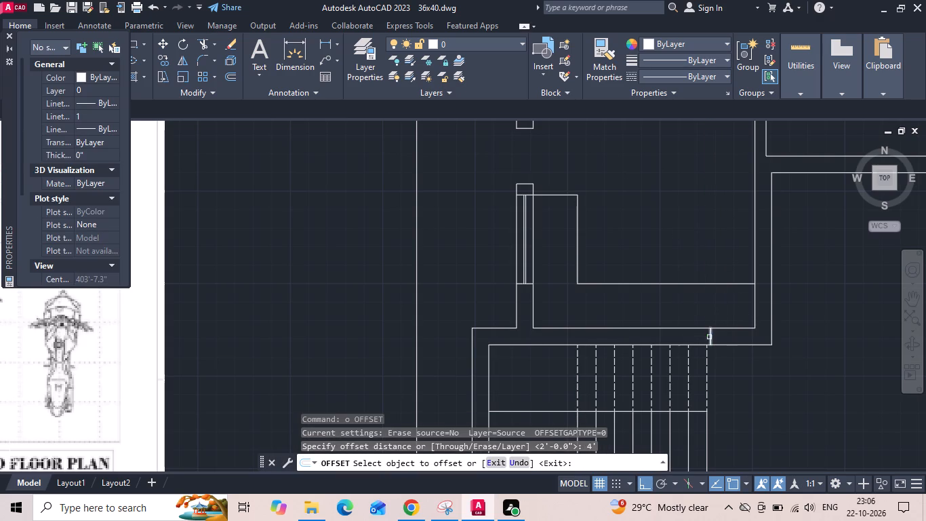
{"action": "left_click", "coordinate": [709, 337]}
{"action": "left_click", "coordinate": [613, 339]}
{"action": "scroll", "coordinate": [684, 352], "scroll_direction": "up", "scroll_amount": 2}
{"action": "key", "text": "Escape"}
Copy the inner face line of the kitchen's bottom wall 4" and 5" down into the wall thickness as glass lines.
{"action": "left_click_drag", "start_coordinate": [662, 320], "coordinate": [656, 312]}
{"action": "left_click", "coordinate": [622, 265]}
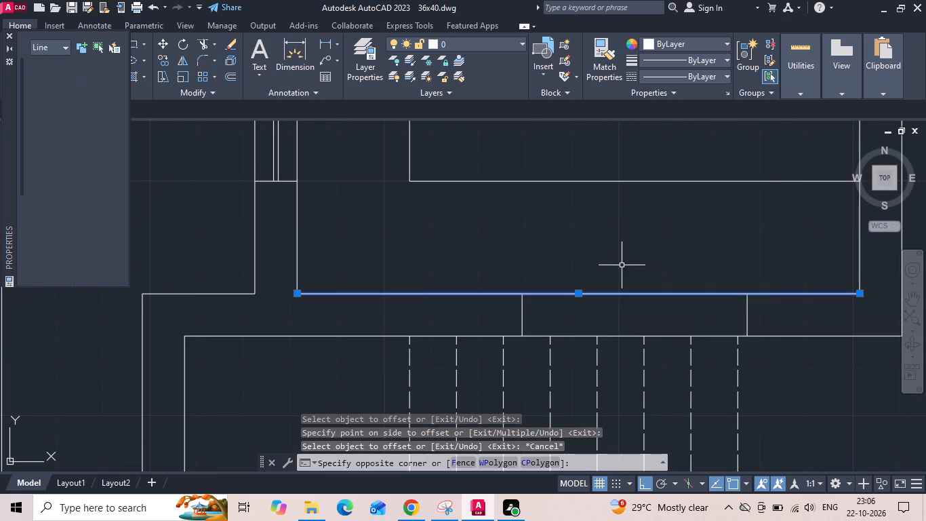
{"action": "right_click", "coordinate": [622, 265]}
{"action": "left_click", "coordinate": [639, 257]}
{"action": "left_click_drag", "start_coordinate": [631, 254], "coordinate": [632, 279]}
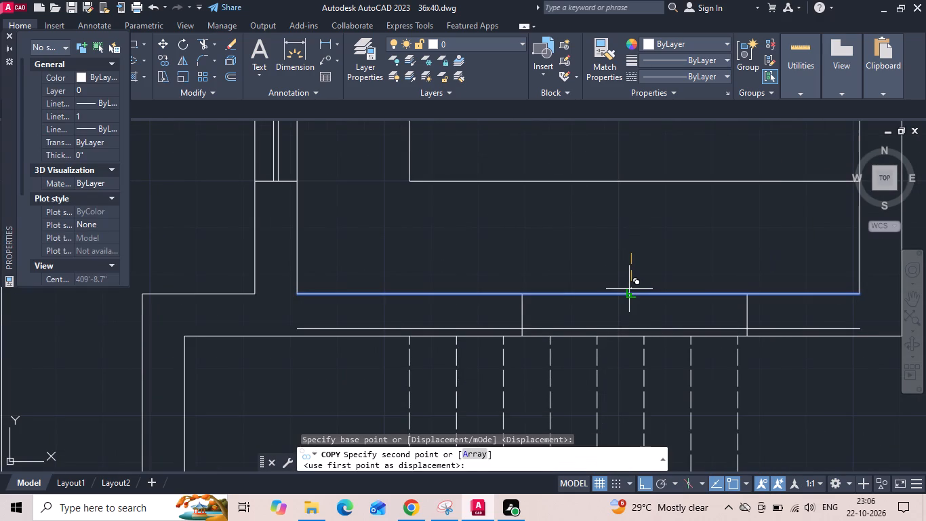
{"action": "key", "text": "4"}
{"action": "key", "text": "Return"}
{"action": "key", "text": "5"}
{"action": "key", "text": "Return"}
{"action": "key", "text": "Escape"}
Trim both copied glass lines beyond the two jamb lines so they span only the window in the bottom wall.
{"action": "type", "text": "tr"}
{"action": "key", "text": "space"}
{"action": "key", "text": "space"}
{"action": "left_click_drag", "start_coordinate": [460, 309], "coordinate": [458, 317]}
{"action": "left_click", "coordinate": [457, 319]}
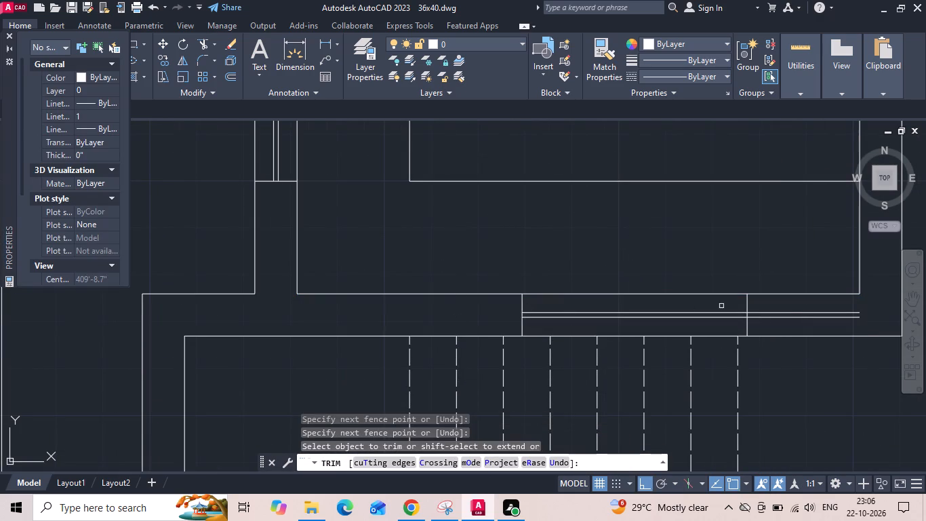
{"action": "left_click", "coordinate": [799, 307]}
{"action": "left_click", "coordinate": [807, 322]}
{"action": "key", "text": "Escape"}
Save the drawing.
{"action": "key", "text": "ctrl+s"}
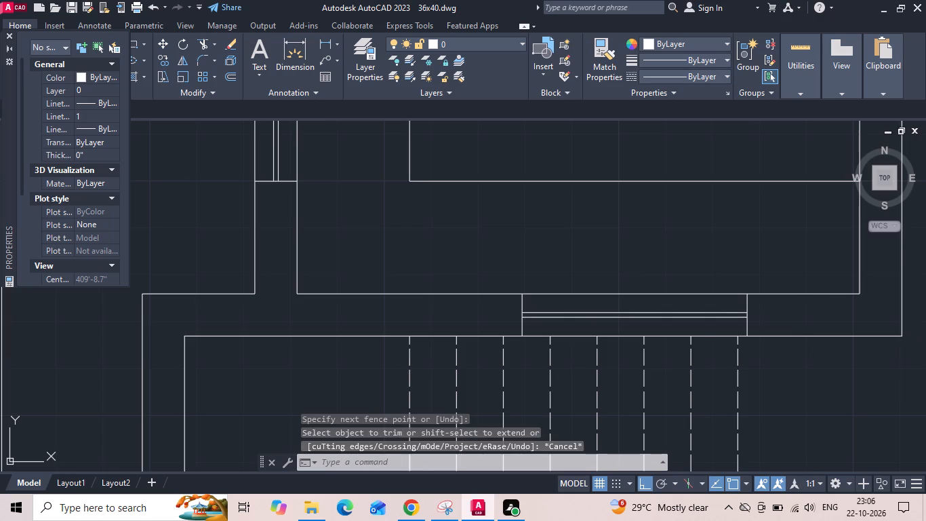
{"action": "scroll", "coordinate": [563, 301], "scroll_direction": "down", "scroll_amount": 1}
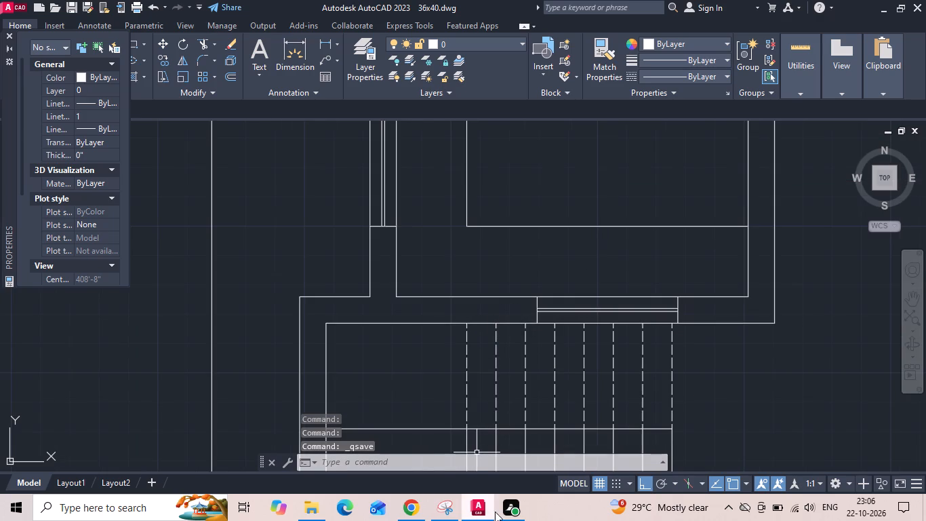
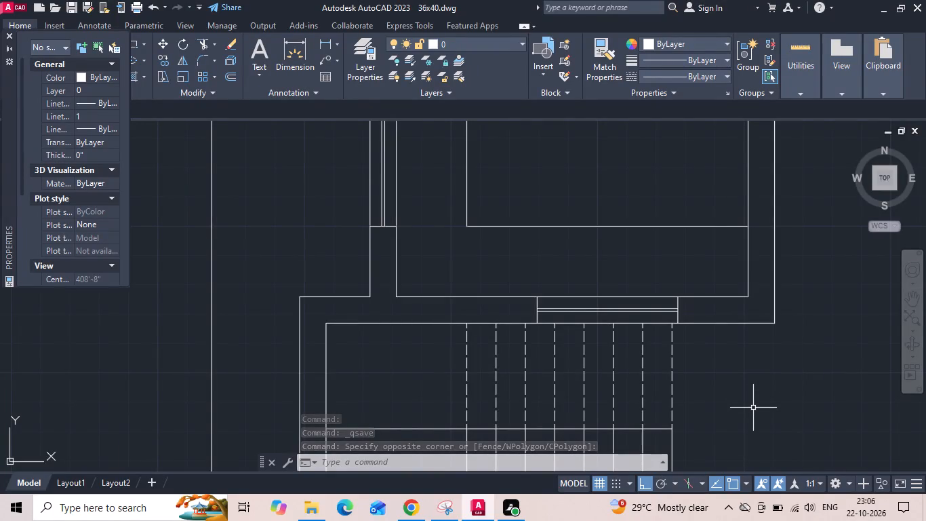
Save the drawing.
{"action": "key", "text": "ctrl+s"}
Offset the inner face line of the living room's right outer wall 3" into the room for the entrance door's first jamb.
{"action": "scroll", "coordinate": [442, 253], "scroll_direction": "down", "scroll_amount": 1}
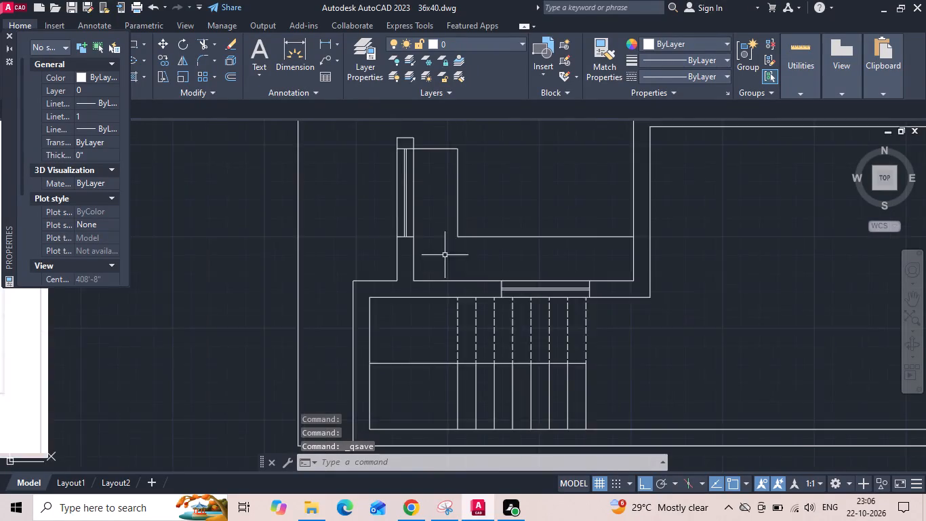
{"action": "scroll", "coordinate": [451, 258], "scroll_direction": "down", "scroll_amount": 1}
{"action": "middle_click_drag", "start_coordinate": [488, 260], "coordinate": [510, 331]}
{"action": "scroll", "coordinate": [511, 334], "scroll_direction": "down", "scroll_amount": 1}
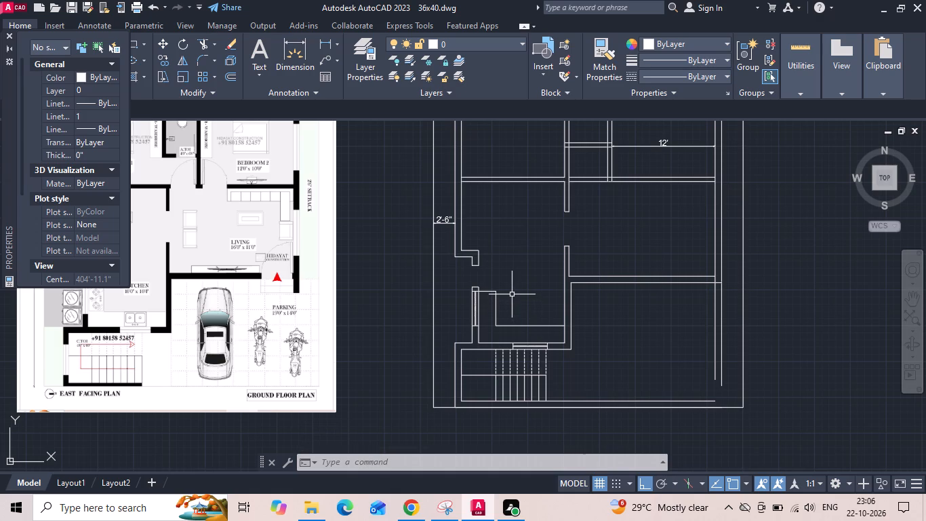
{"action": "key", "text": "o"}
{"action": "key", "text": "space"}
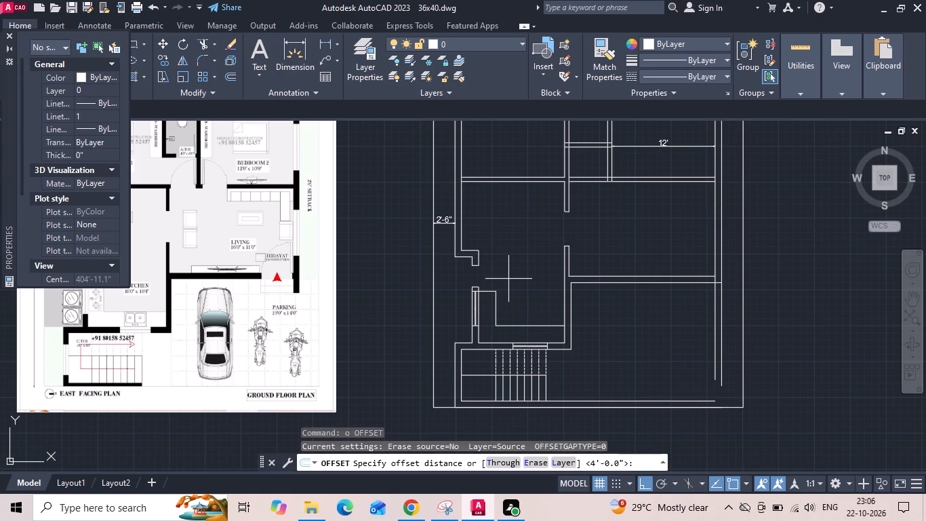
{"action": "key", "text": "3"}
{"action": "key", "text": "Return"}
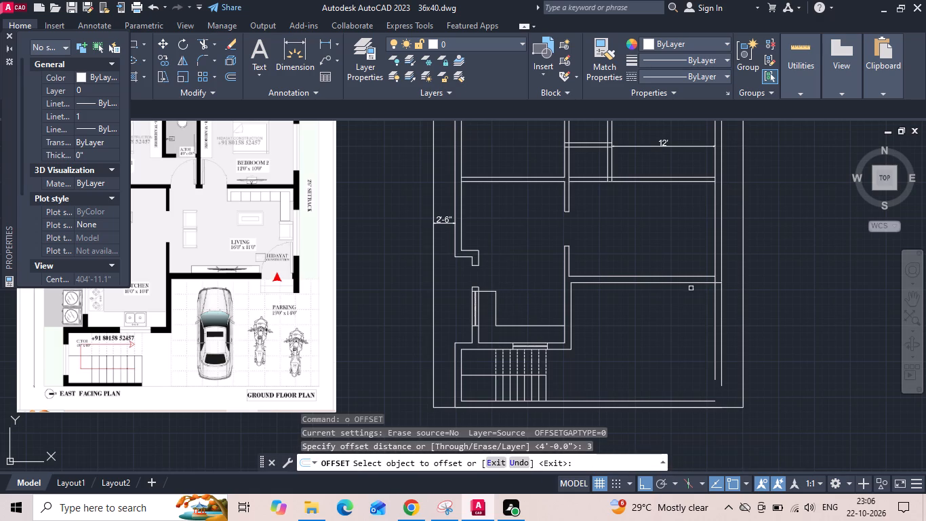
{"action": "scroll", "coordinate": [711, 277], "scroll_direction": "up", "scroll_amount": 2}
{"action": "left_click_drag", "start_coordinate": [718, 233], "coordinate": [711, 232]}
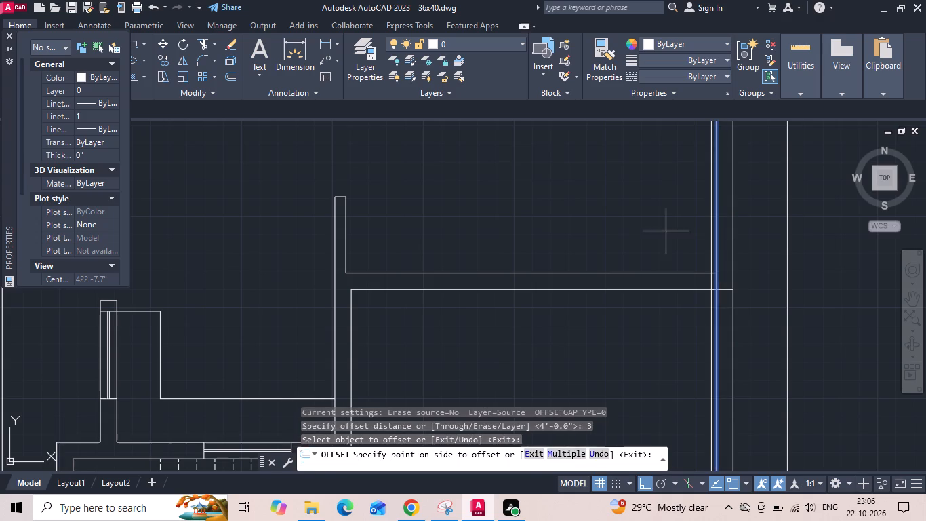
{"action": "left_click", "coordinate": [666, 231]}
{"action": "key", "text": "Escape"}
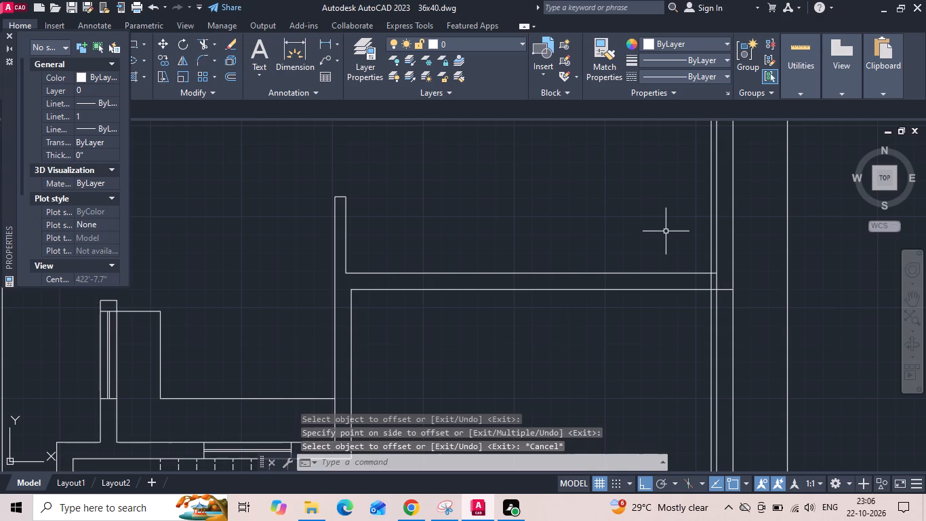
Offset the new jamb line 4' into the room to set the entrance door width.
{"action": "type", "text": "o"}
{"action": "key", "text": "space"}
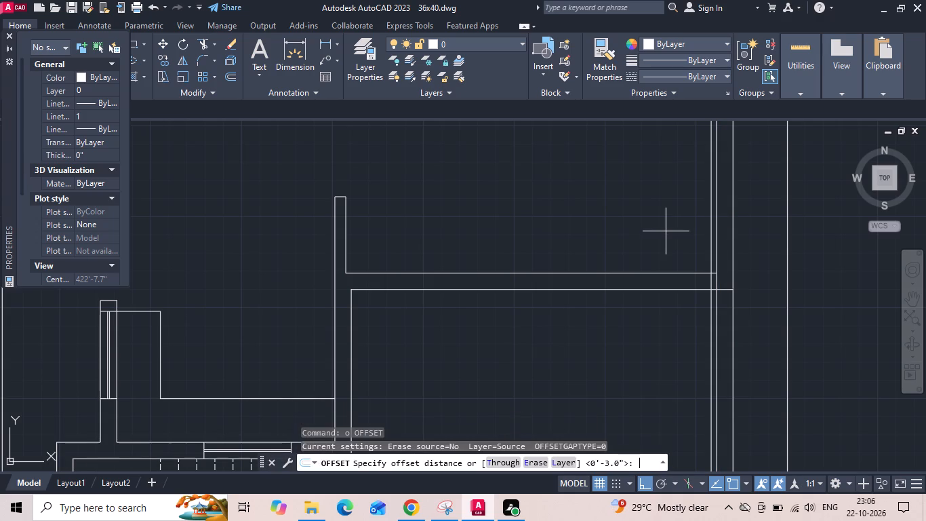
{"action": "key", "text": "4"}
{"action": "key", "text": "apostrophe"}
{"action": "key", "text": "Return"}
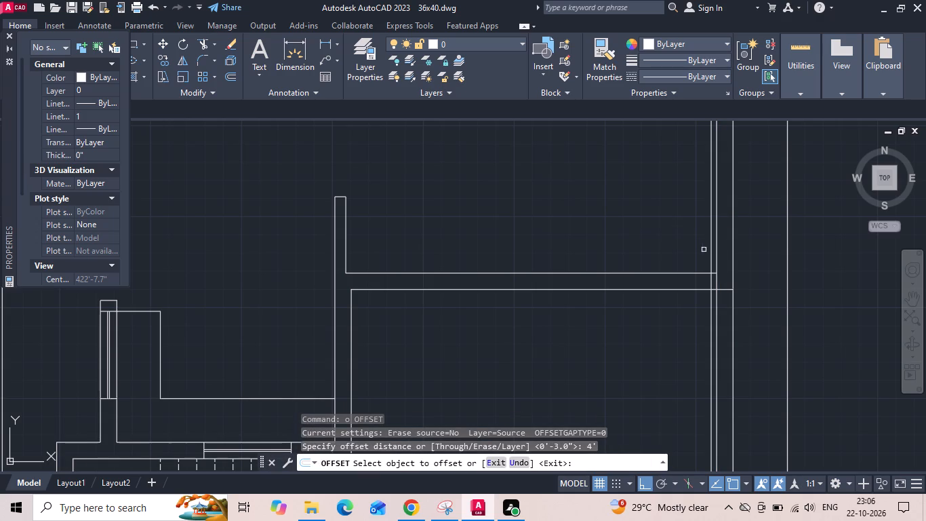
{"action": "left_click", "coordinate": [710, 252]}
{"action": "left_click", "coordinate": [641, 246]}
{"action": "key", "text": "Escape"}
Trim the wall lines between the two entrance jambs and the excess jamb lines to open the doorway between living room and parking.
{"action": "type", "text": "tr"}
{"action": "key", "text": "space"}
{"action": "left_click_drag", "start_coordinate": [649, 242], "coordinate": [622, 216]}
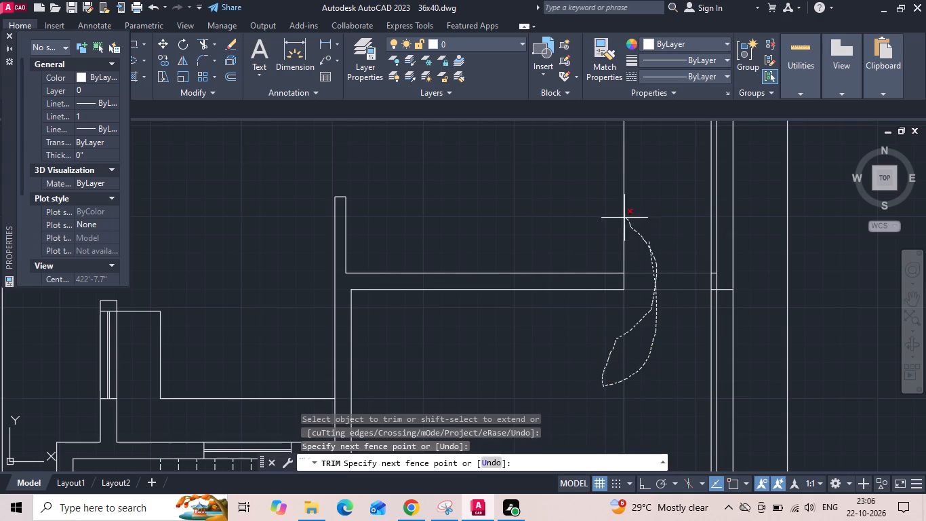
{"action": "left_click_drag", "start_coordinate": [622, 216], "coordinate": [710, 250]}
{"action": "left_click", "coordinate": [710, 250]}
{"action": "left_click", "coordinate": [712, 303]}
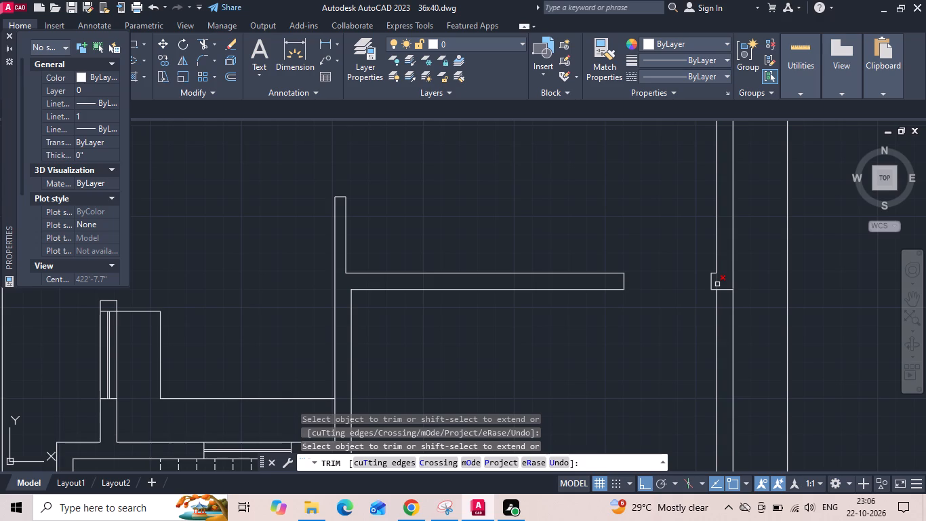
{"action": "left_click", "coordinate": [717, 284]}
{"action": "key", "text": "Escape"}
Copy the short horizontal line beneath the entrance's right jamb 2' down toward the parking.
{"action": "scroll", "coordinate": [720, 289], "scroll_direction": "up", "scroll_amount": 1}
{"action": "left_click", "coordinate": [720, 289]}
{"action": "right_click", "coordinate": [721, 290]}
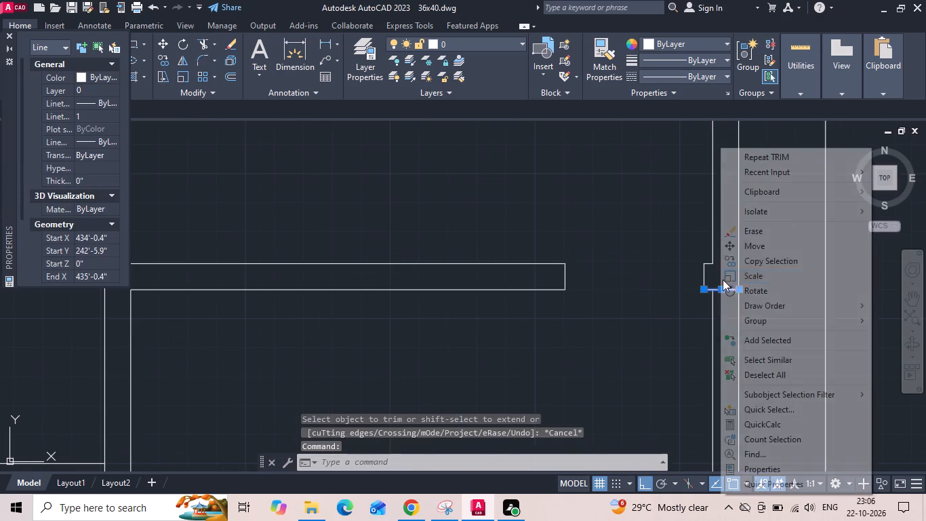
{"action": "left_click", "coordinate": [736, 258]}
{"action": "left_click_drag", "start_coordinate": [632, 326], "coordinate": [635, 357]}
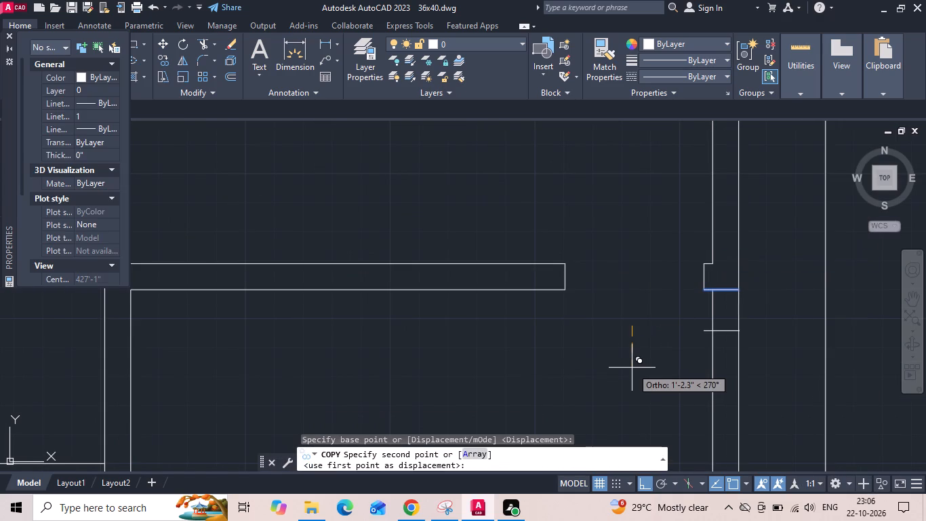
{"action": "type", "text": "2'"}
{"action": "key", "text": "Return"}
{"action": "key", "text": "Escape"}
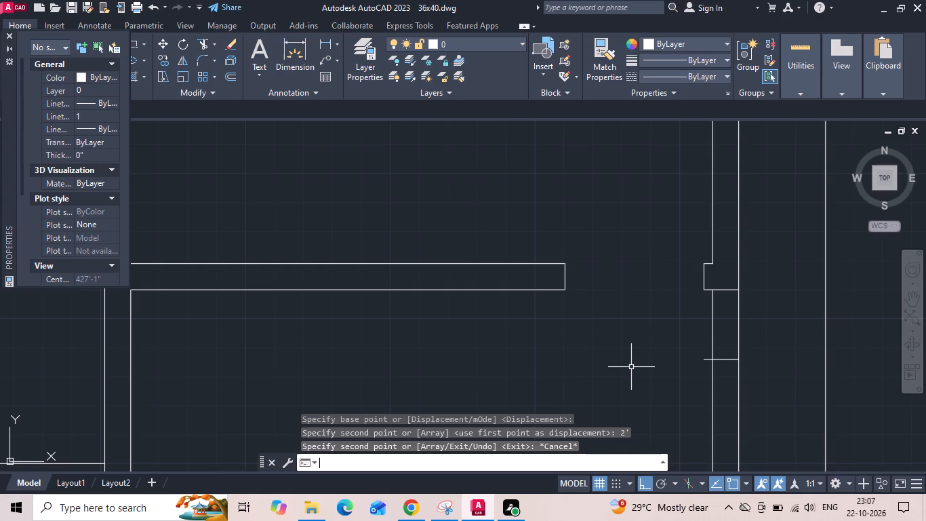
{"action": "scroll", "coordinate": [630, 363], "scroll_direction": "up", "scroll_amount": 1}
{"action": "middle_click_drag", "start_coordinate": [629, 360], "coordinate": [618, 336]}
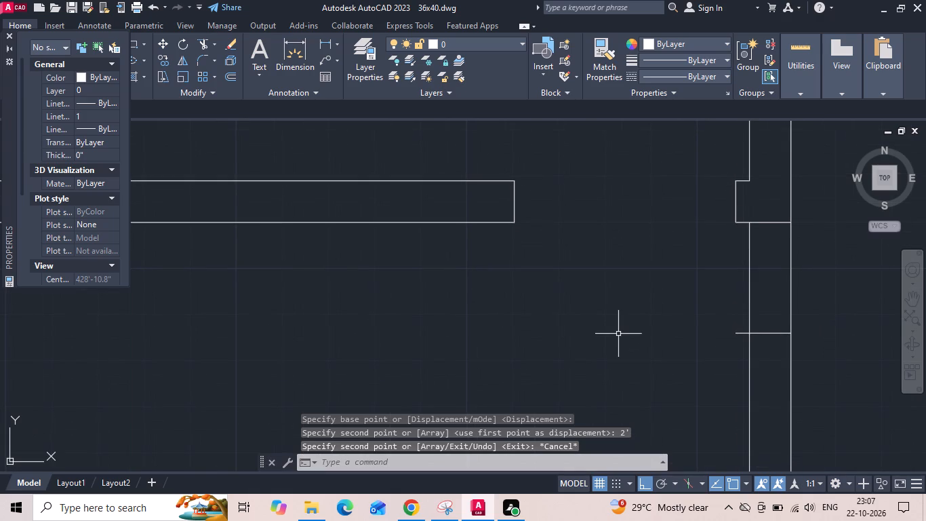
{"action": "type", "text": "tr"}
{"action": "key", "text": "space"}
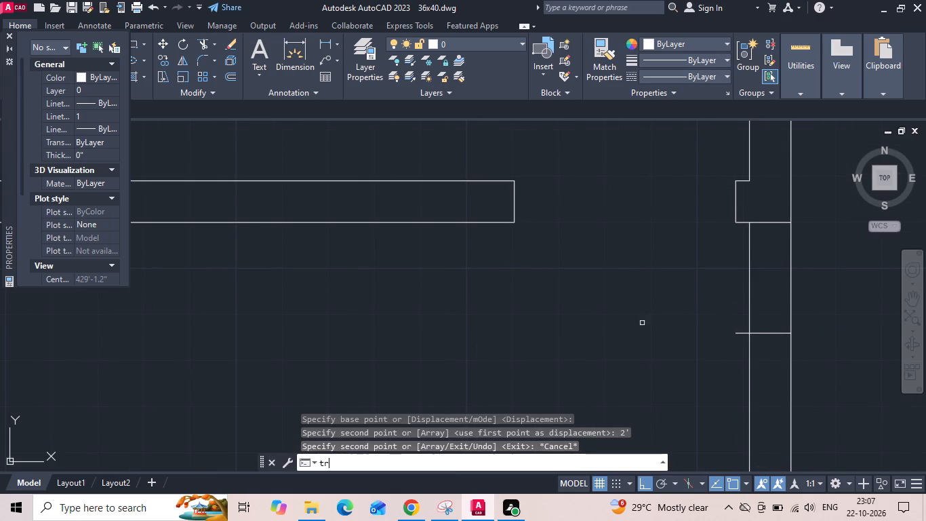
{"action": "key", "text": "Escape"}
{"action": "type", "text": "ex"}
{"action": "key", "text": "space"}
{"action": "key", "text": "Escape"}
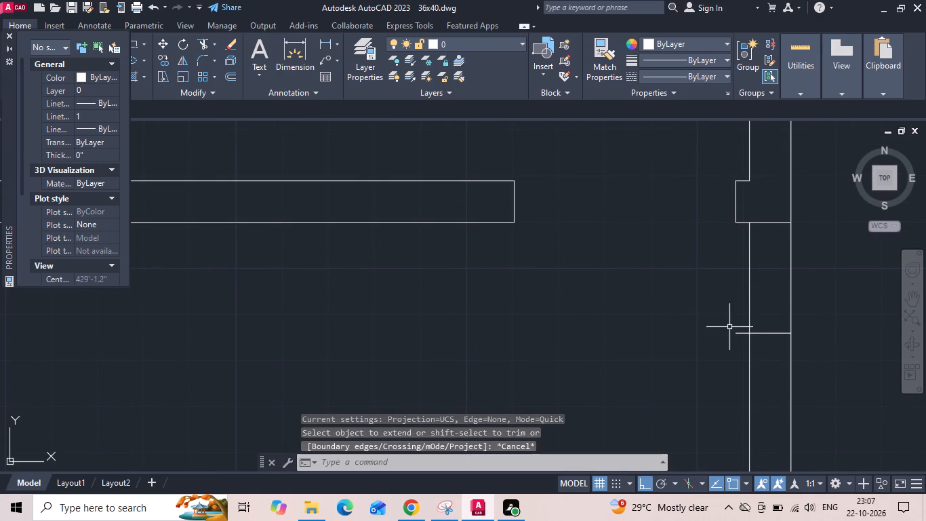
Fillet the entrance's left jamb line with the copied line at zero radius to form the entrance step's corner.
{"action": "type", "text": "f"}
{"action": "key", "text": "space"}
{"action": "left_click", "coordinate": [515, 204]}
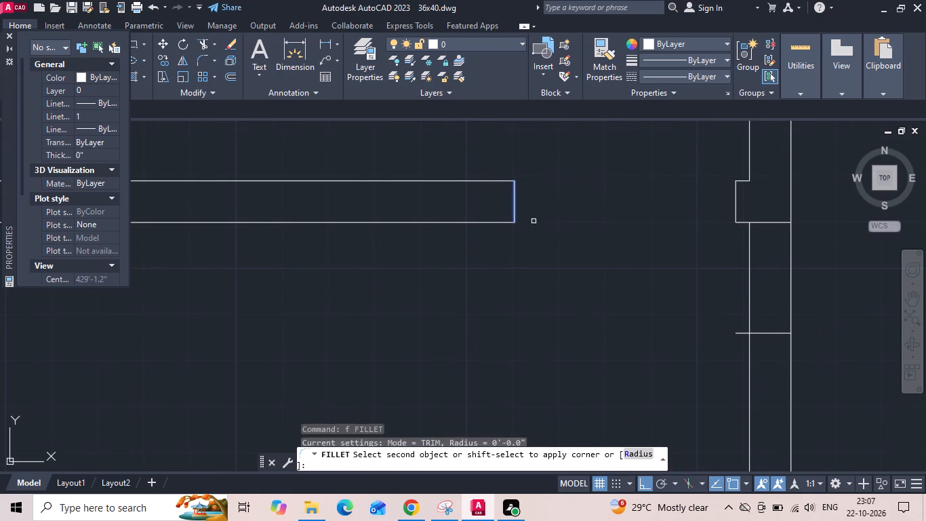
{"action": "left_click", "coordinate": [742, 334]}
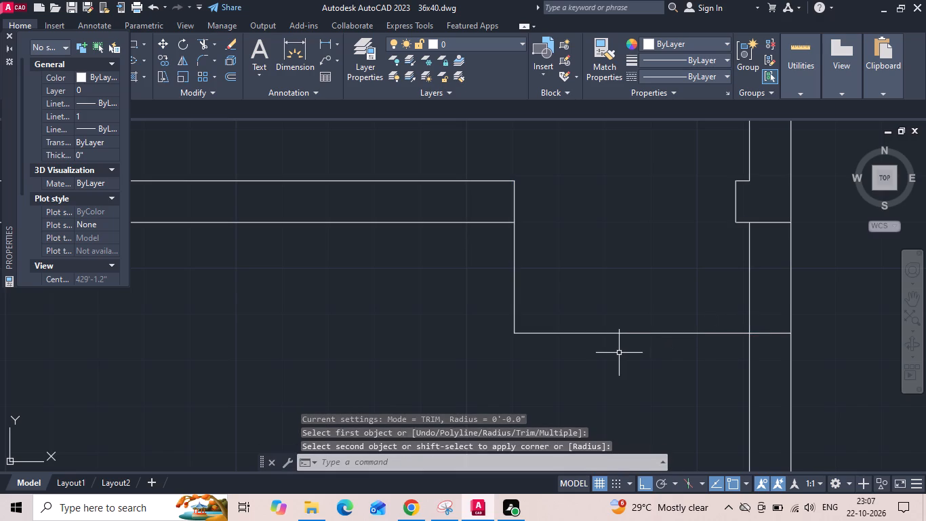
Offset the entrance step's bottom line 1' up toward the doorway as a tread line.
{"action": "key", "text": "o"}
{"action": "key", "text": "space"}
{"action": "type", "text": "1'"}
{"action": "key", "text": "Return"}
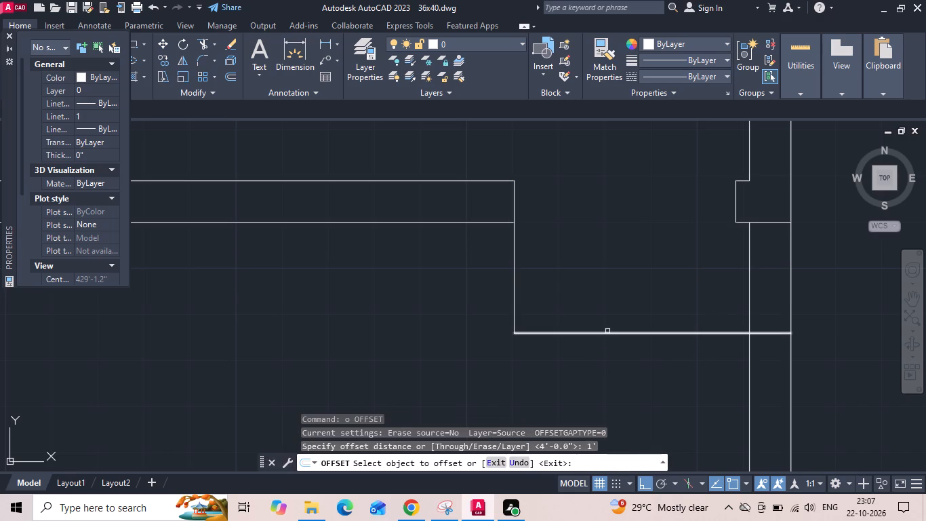
{"action": "left_click", "coordinate": [607, 331]}
{"action": "left_click", "coordinate": [593, 332]}
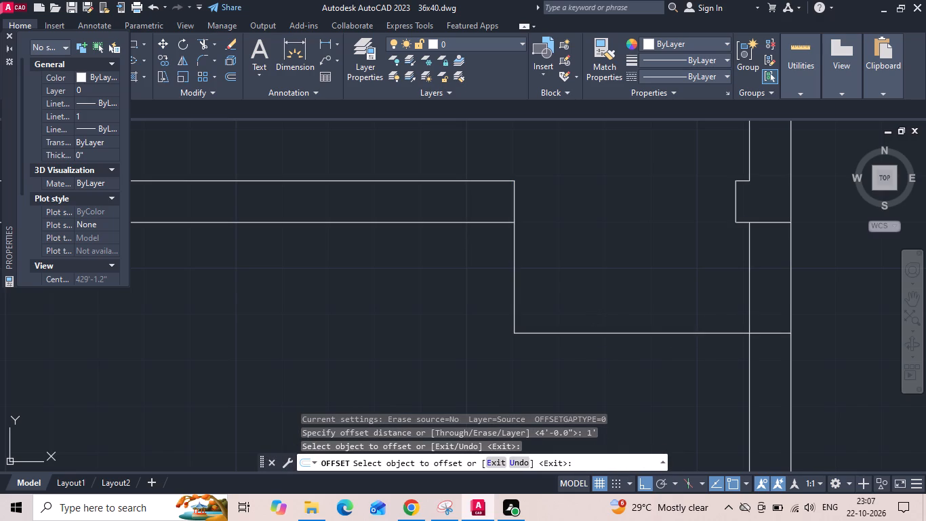
{"action": "left_click", "coordinate": [603, 301]}
{"action": "key", "text": "Escape"}
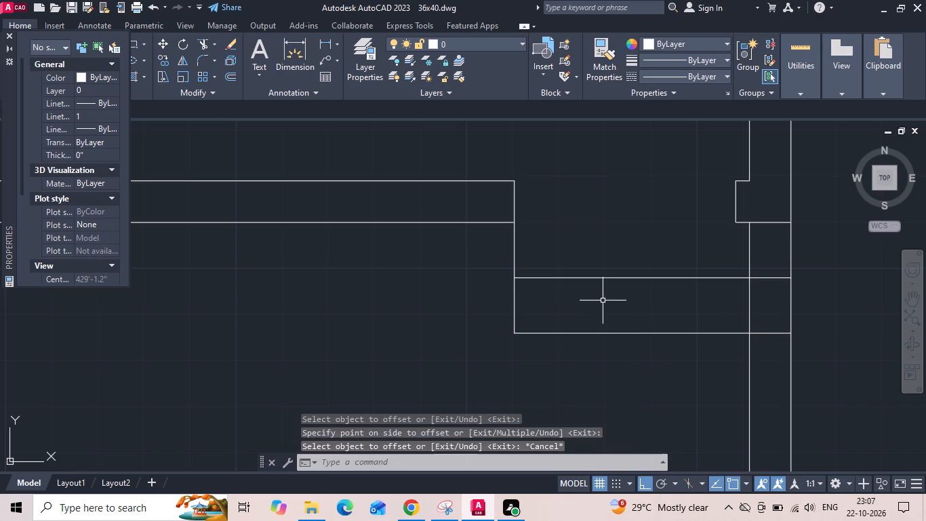
Trim the tread line within the right wall's thickness and both right wall lines below the entrance step.
{"action": "type", "text": "tr"}
{"action": "key", "text": "space"}
{"action": "key", "text": "space"}
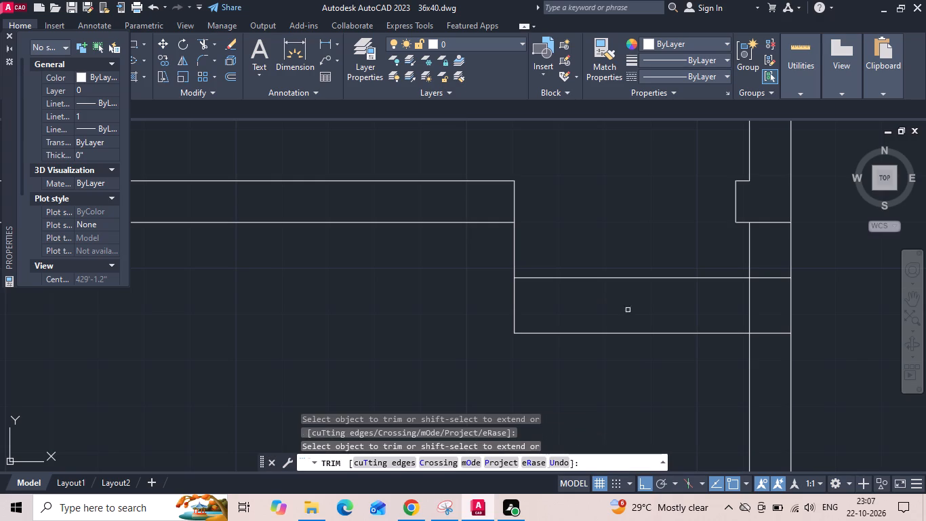
{"action": "left_click", "coordinate": [782, 277]}
{"action": "scroll", "coordinate": [658, 277], "scroll_direction": "down", "scroll_amount": 3}
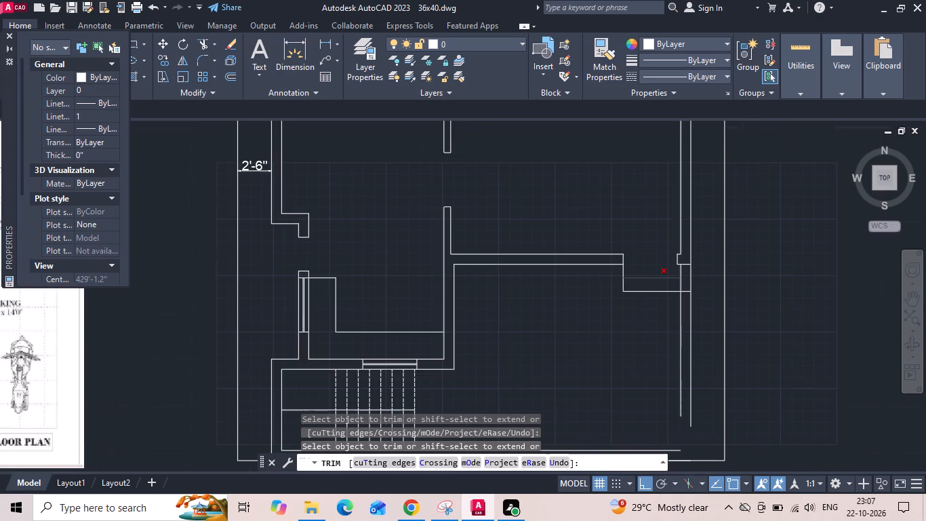
{"action": "left_click_drag", "start_coordinate": [667, 341], "coordinate": [691, 364]}
{"action": "left_click", "coordinate": [691, 350]}
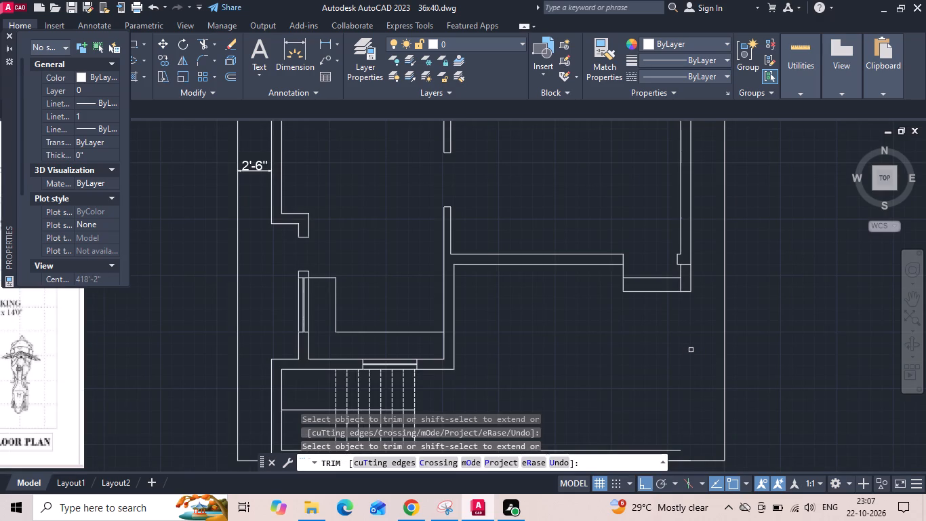
{"action": "key", "text": "Escape"}
Draw a threshold line across the entrance opening between the lower ends of the two jambs.
{"action": "key", "text": "l"}
{"action": "key", "text": "space"}
{"action": "scroll", "coordinate": [649, 248], "scroll_direction": "up", "scroll_amount": 2}
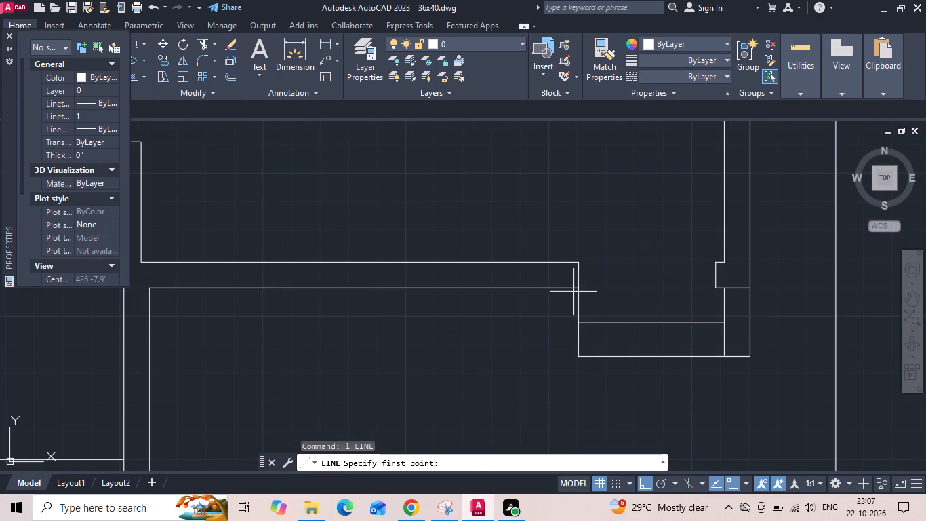
{"action": "left_click", "coordinate": [582, 290]}
{"action": "left_click", "coordinate": [715, 290]}
{"action": "key", "text": "Escape"}
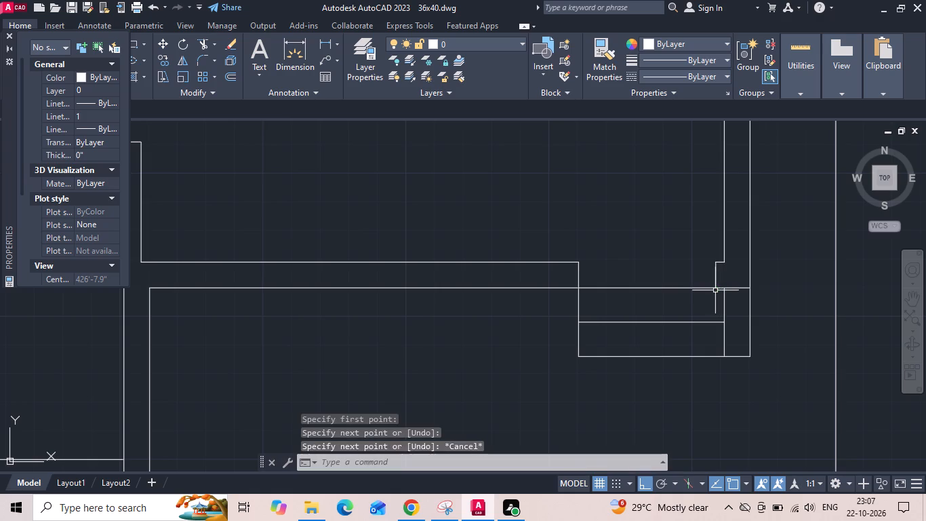
Give the entrance threshold line the ACAD_ISO02W100 linetype with a linetype scale of 0.1.
{"action": "left_click_drag", "start_coordinate": [657, 227], "coordinate": [635, 284]}
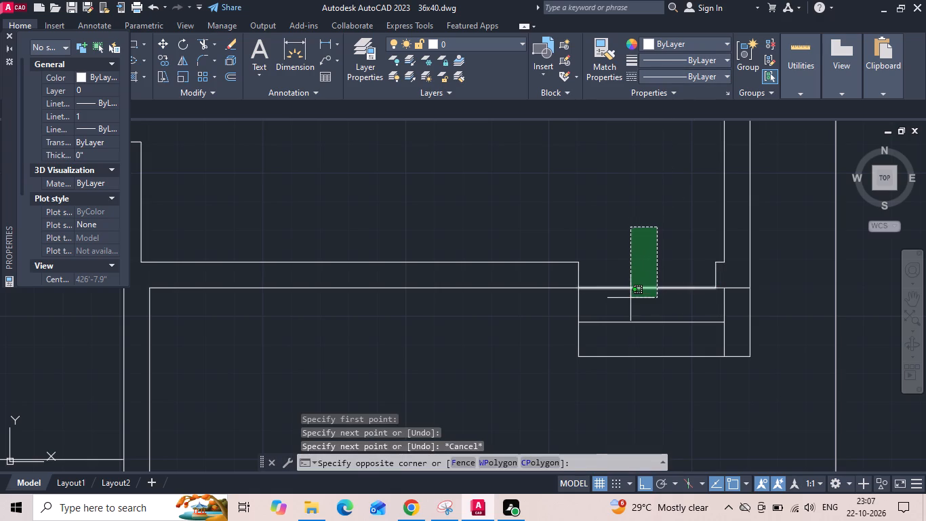
{"action": "left_click", "coordinate": [629, 298]}
{"action": "left_click", "coordinate": [658, 80]}
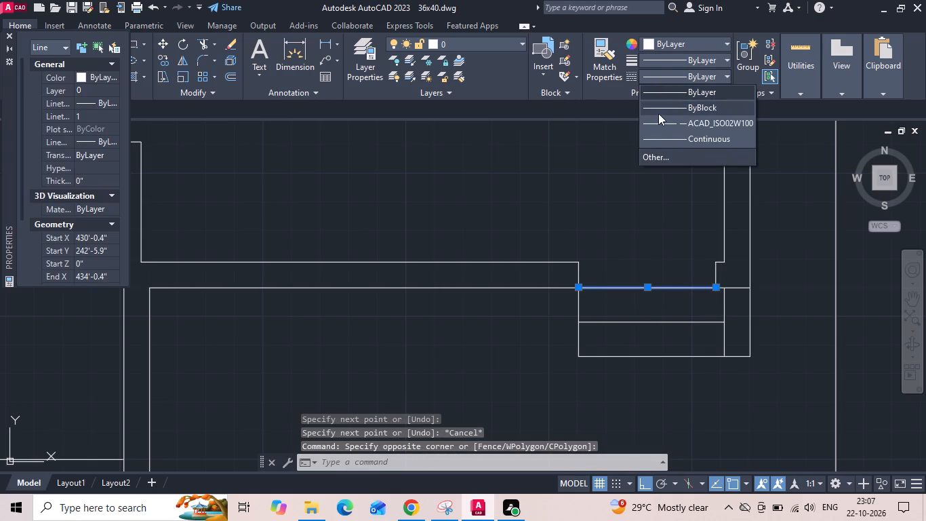
{"action": "left_click", "coordinate": [660, 121]}
{"action": "right_click", "coordinate": [637, 289]}
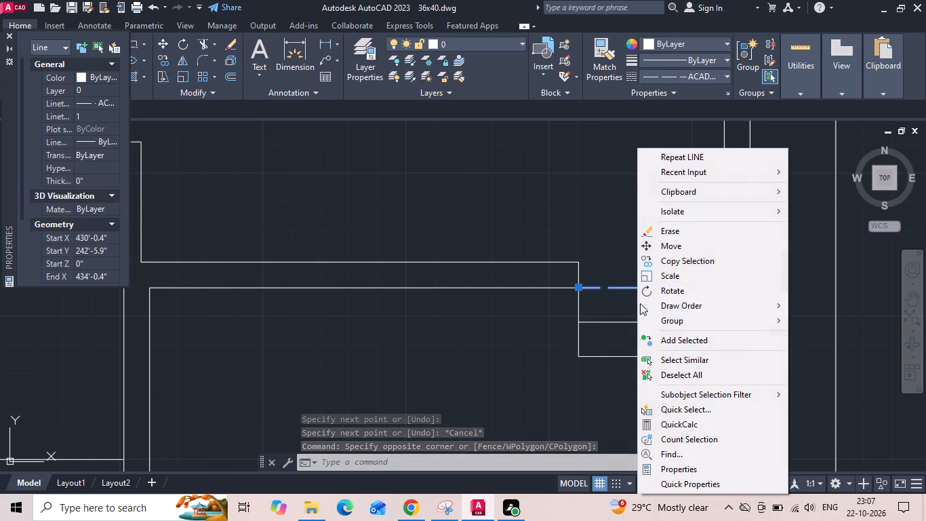
{"action": "left_click", "coordinate": [672, 466]}
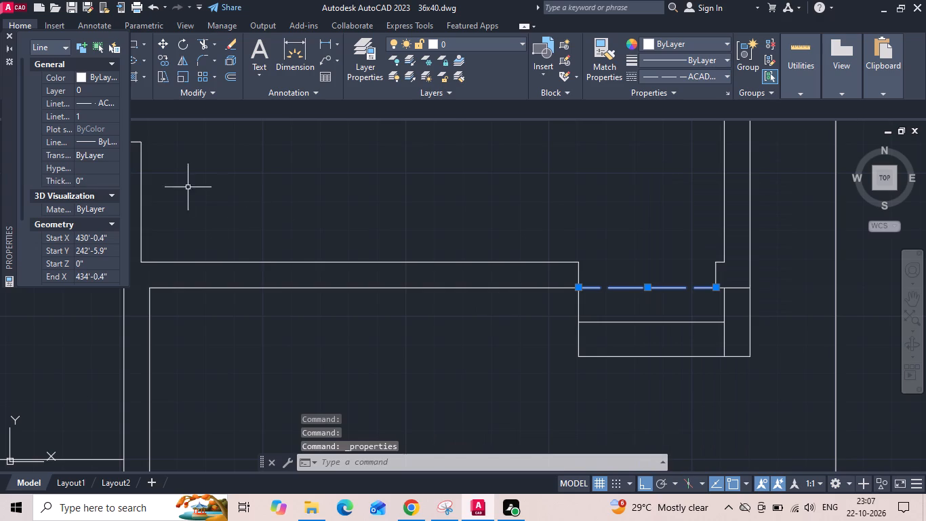
{"action": "left_click", "coordinate": [96, 117]}
{"action": "type", "text": ".1"}
{"action": "key", "text": "Return"}
{"action": "key", "text": "Escape"}
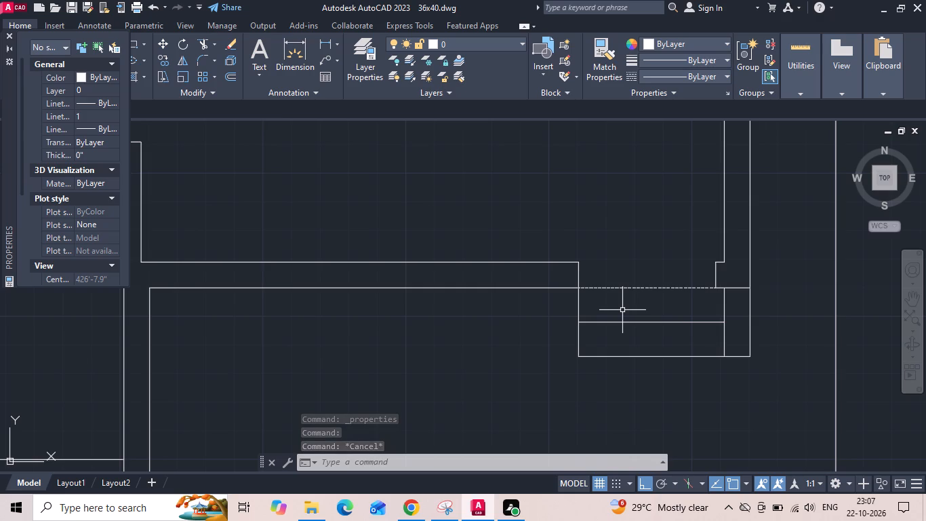
Offset bedroom 2's left wall face line 6" into the bedroom as the first door jamb line.
{"action": "scroll", "coordinate": [640, 364], "scroll_direction": "down", "scroll_amount": 1}
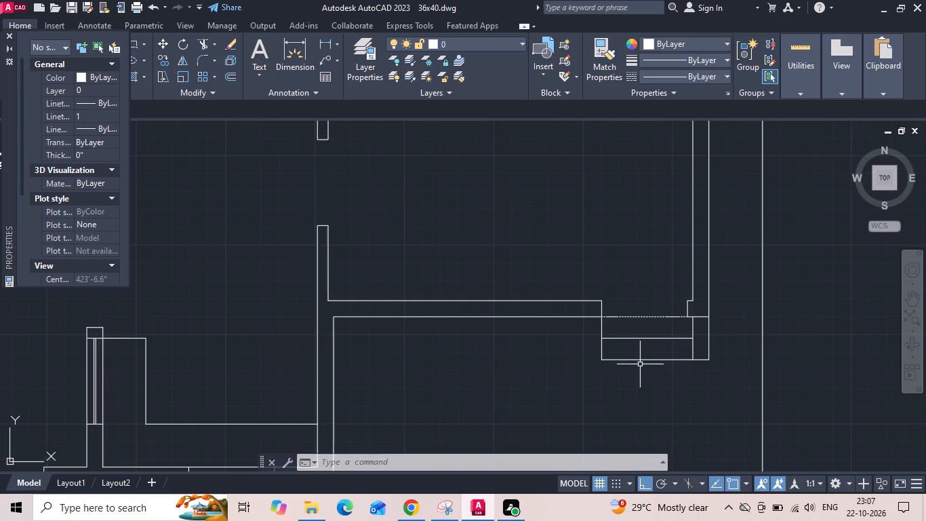
{"action": "scroll", "coordinate": [640, 365], "scroll_direction": "down", "scroll_amount": 2}
{"action": "scroll", "coordinate": [552, 212], "scroll_direction": "up", "scroll_amount": 2}
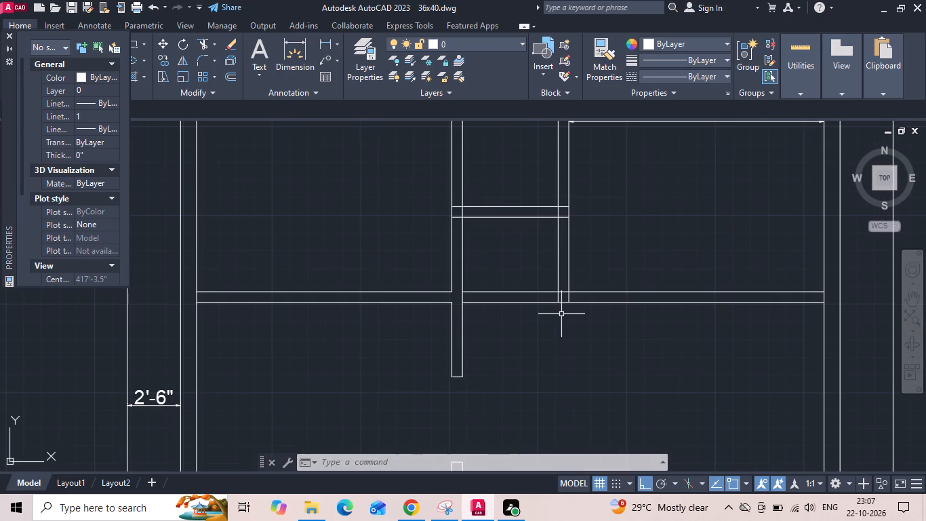
{"action": "type", "text": "o 6"}
{"action": "key", "text": "space"}
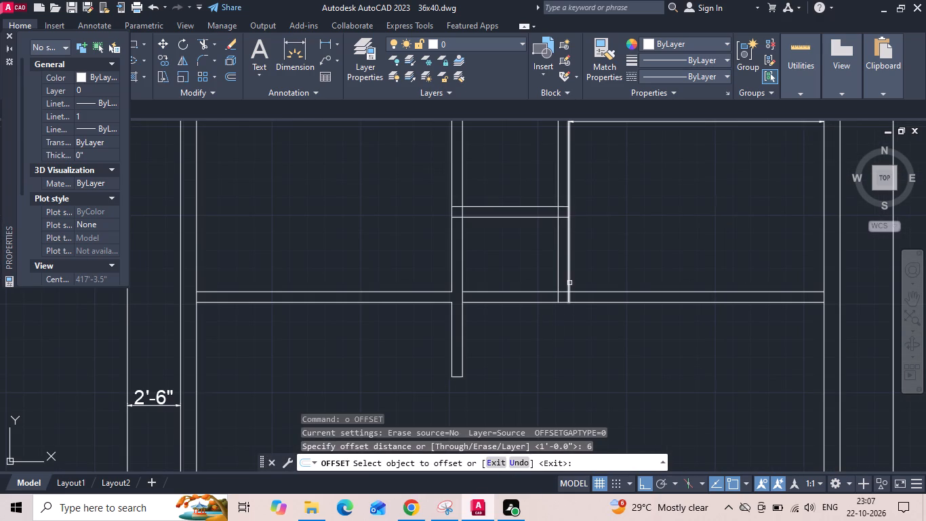
{"action": "left_click", "coordinate": [569, 282]}
{"action": "left_click", "coordinate": [610, 263]}
{"action": "key", "text": "Escape"}
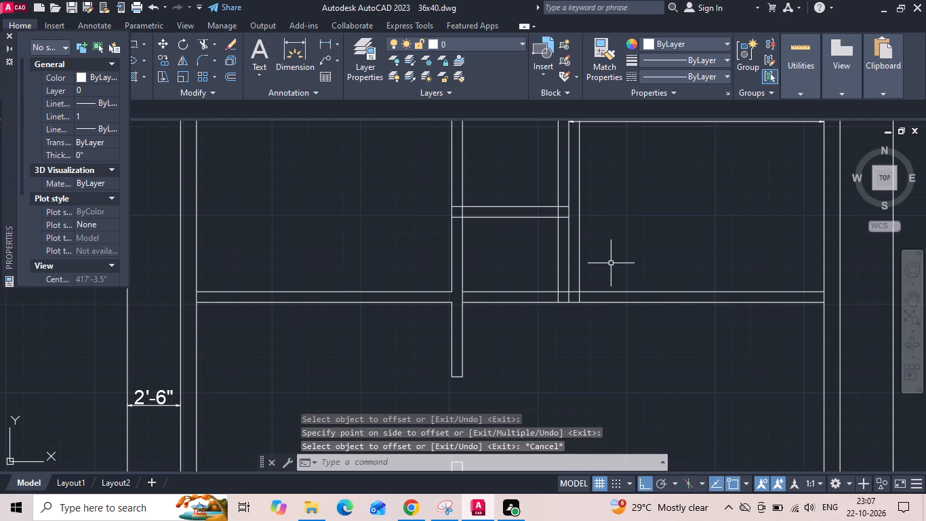
Offset bedroom 2's first door jamb line 3' into the bedroom as the second jamb line.
{"action": "type", "text": "o 3'"}
{"action": "key", "text": "Return"}
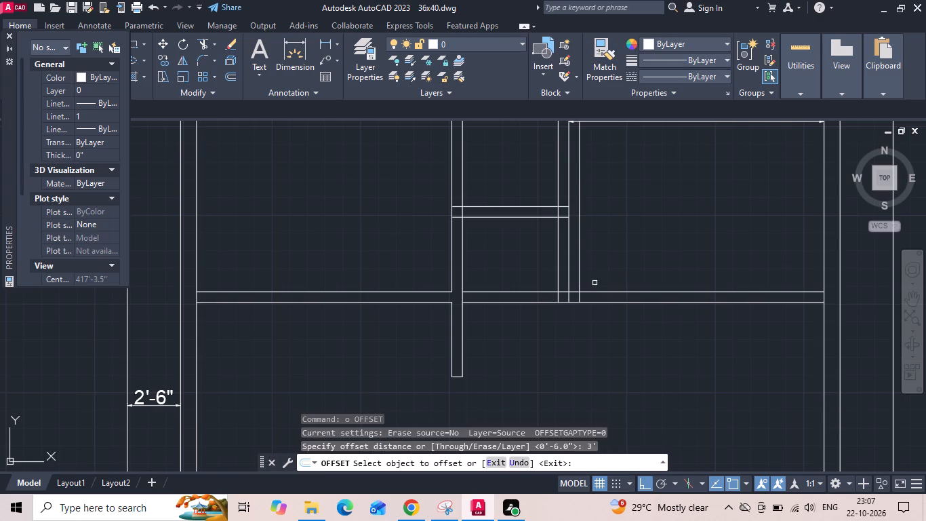
{"action": "left_click_drag", "start_coordinate": [580, 269], "coordinate": [603, 267]}
{"action": "left_click", "coordinate": [648, 256]}
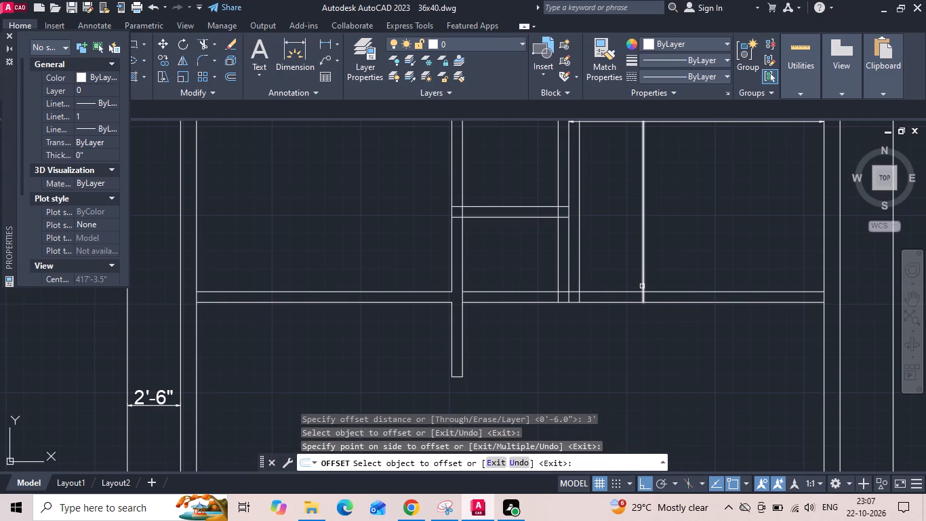
{"action": "key", "text": "Escape"}
Move both bedroom 2 door jamb lines 3" toward the bedroom's left wall.
{"action": "scroll", "coordinate": [609, 277], "scroll_direction": "up", "scroll_amount": 2}
{"action": "left_click_drag", "start_coordinate": [735, 258], "coordinate": [701, 267]}
{"action": "left_click", "coordinate": [519, 275]}
{"action": "right_click", "coordinate": [548, 252]}
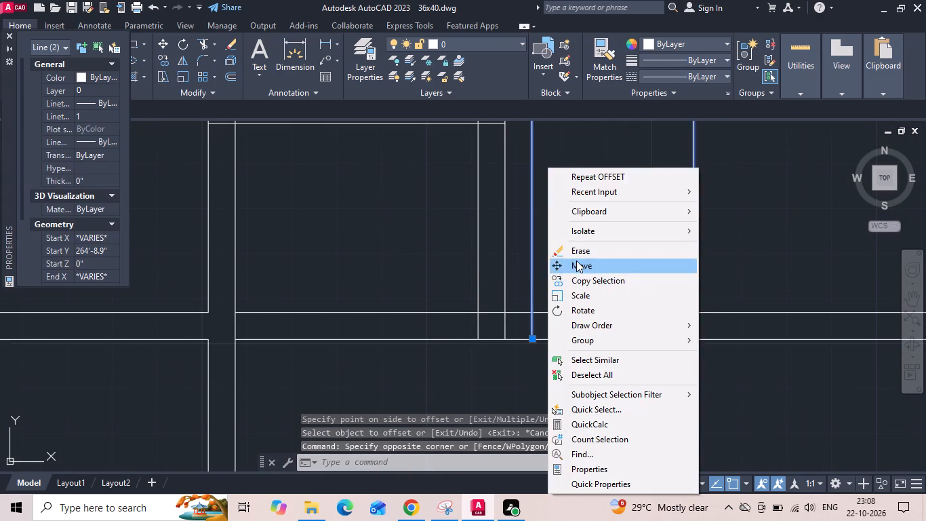
{"action": "left_click", "coordinate": [576, 260]}
{"action": "left_click", "coordinate": [613, 261]}
{"action": "type", "text": "3"}
{"action": "key", "text": "space"}
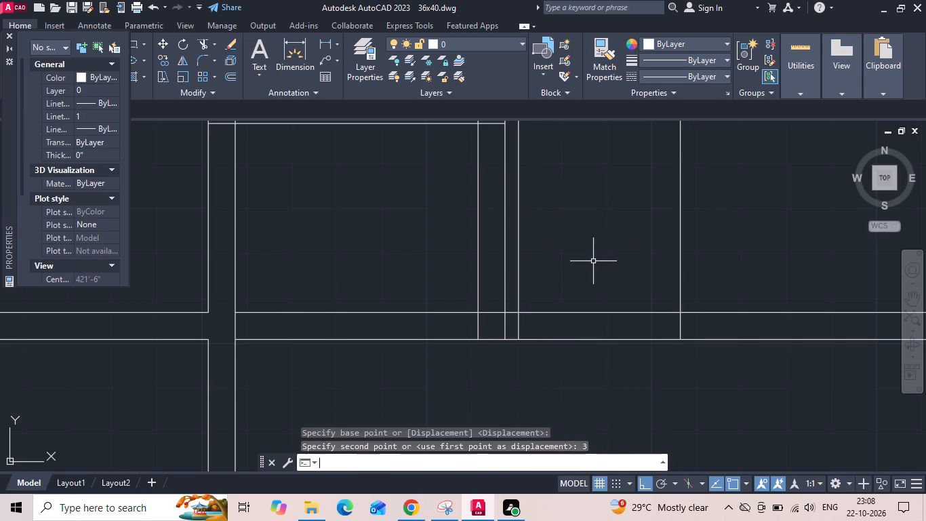
Trim bedroom 2's lower wall lines between the two jambs and the jamb lines above the wall.
{"action": "type", "text": "tr"}
{"action": "key", "text": "space"}
{"action": "left_click_drag", "start_coordinate": [592, 260], "coordinate": [579, 378]}
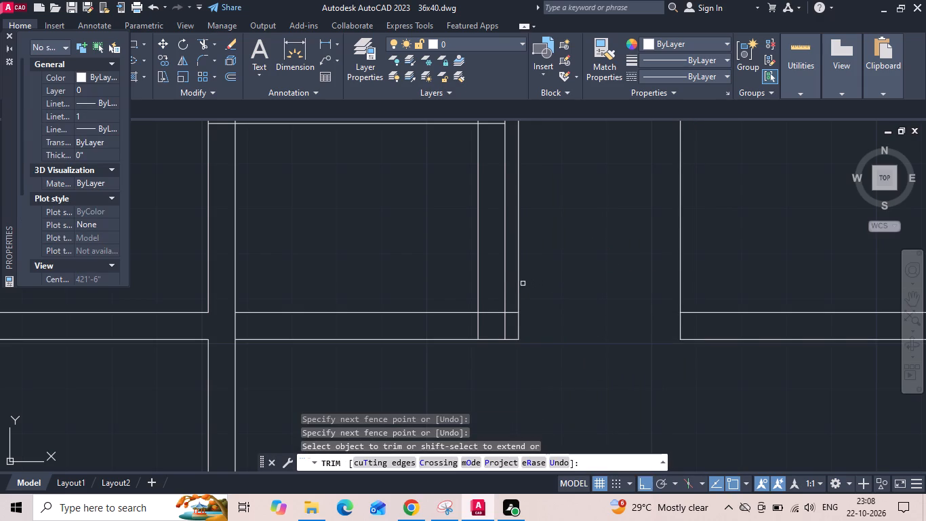
{"action": "left_click", "coordinate": [516, 286]}
{"action": "left_click", "coordinate": [720, 271]}
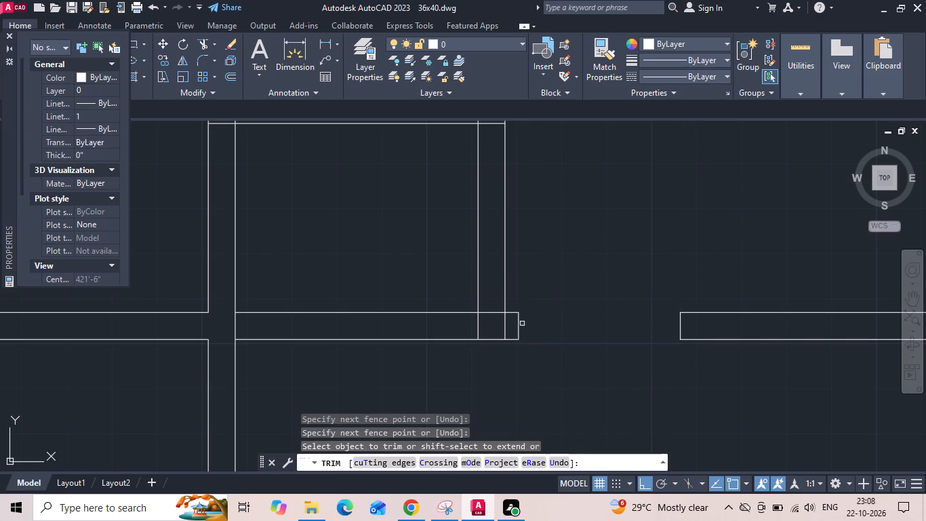
Trim the overlapping lines where bedroom 2's left wall meets the lower wall beside the door opening.
{"action": "left_click", "coordinate": [510, 324]}
{"action": "left_click", "coordinate": [494, 319]}
{"action": "left_click", "coordinate": [494, 310]}
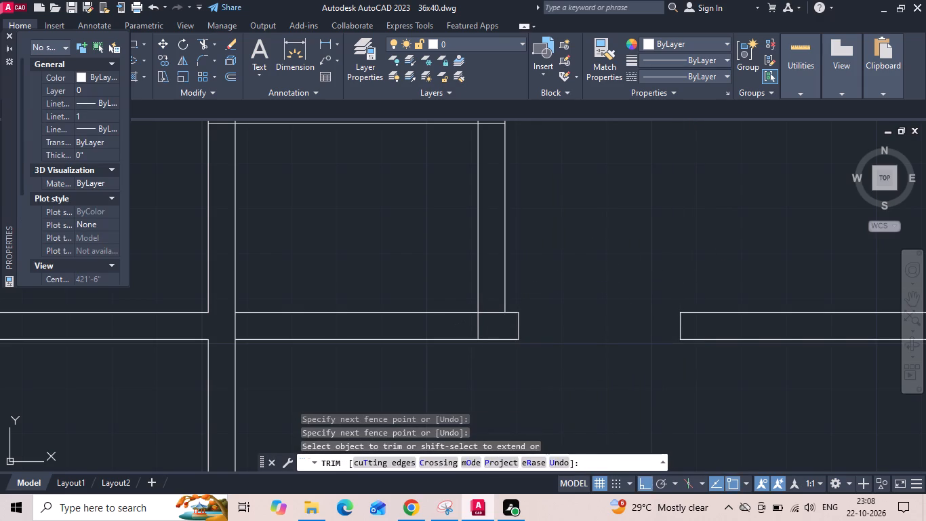
{"action": "left_click", "coordinate": [494, 318]}
{"action": "scroll", "coordinate": [662, 294], "scroll_direction": "down", "scroll_amount": 2}
{"action": "key", "text": "Escape"}
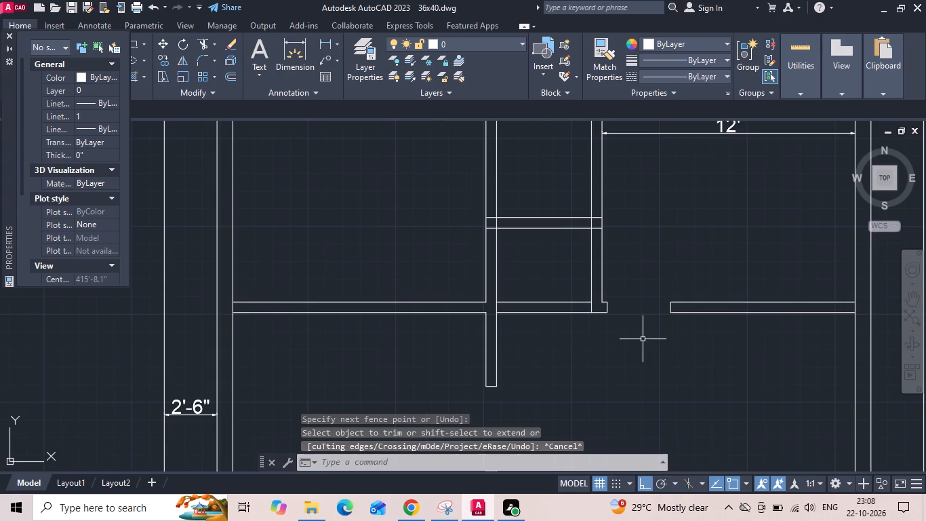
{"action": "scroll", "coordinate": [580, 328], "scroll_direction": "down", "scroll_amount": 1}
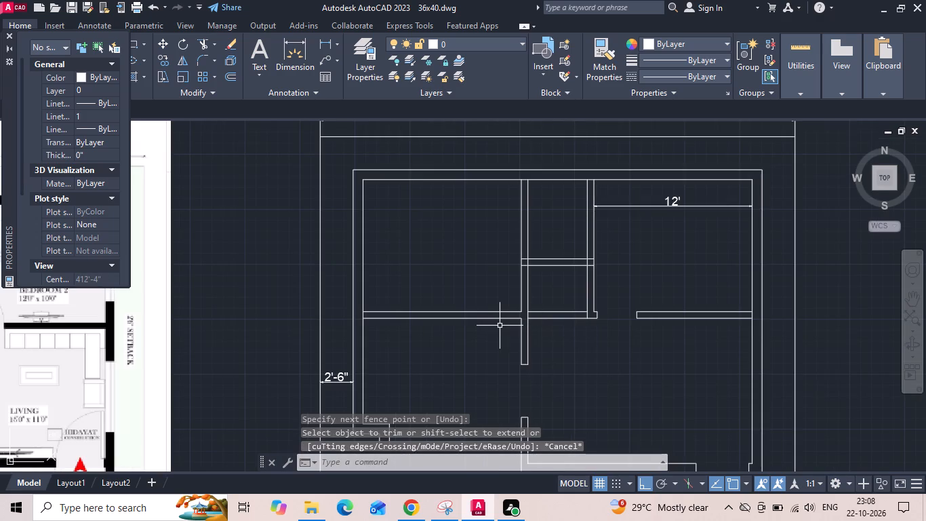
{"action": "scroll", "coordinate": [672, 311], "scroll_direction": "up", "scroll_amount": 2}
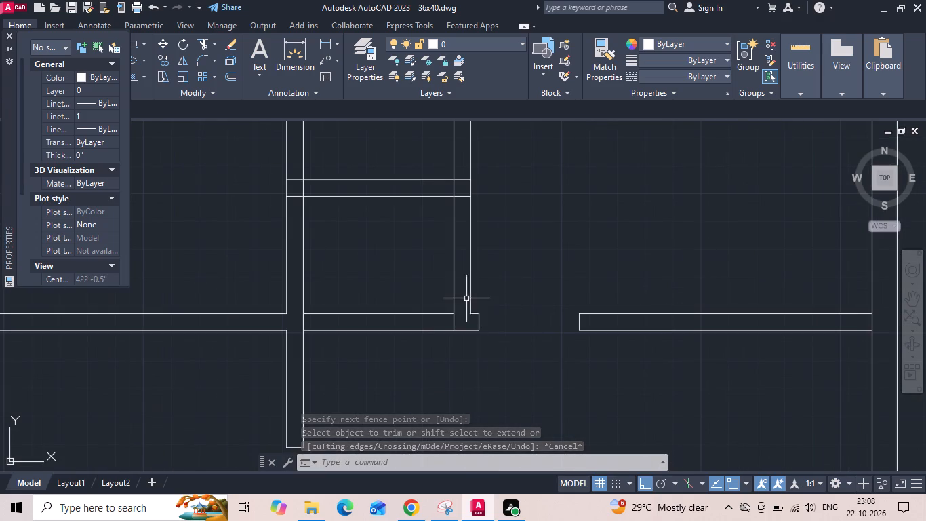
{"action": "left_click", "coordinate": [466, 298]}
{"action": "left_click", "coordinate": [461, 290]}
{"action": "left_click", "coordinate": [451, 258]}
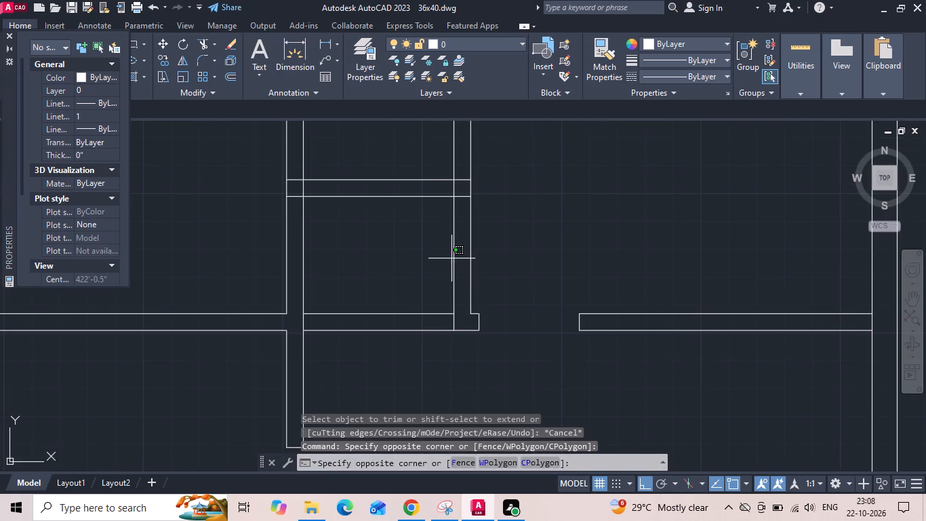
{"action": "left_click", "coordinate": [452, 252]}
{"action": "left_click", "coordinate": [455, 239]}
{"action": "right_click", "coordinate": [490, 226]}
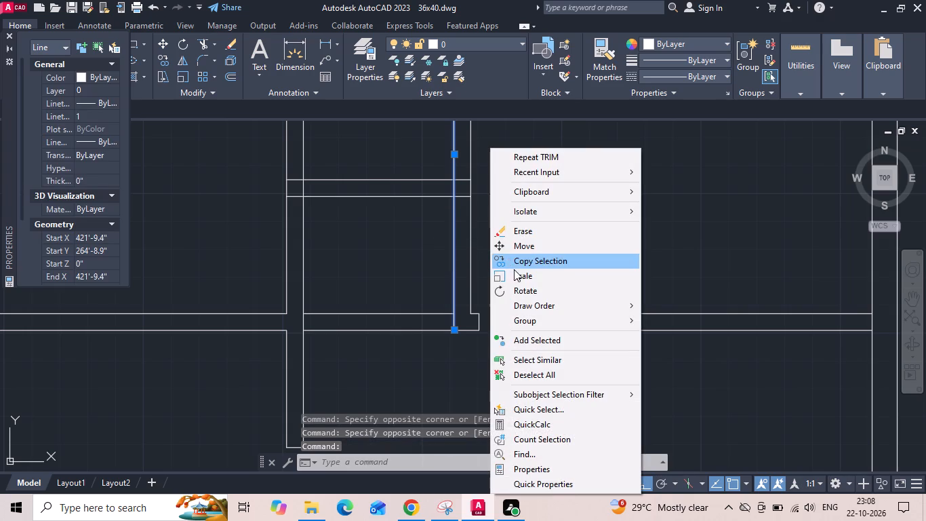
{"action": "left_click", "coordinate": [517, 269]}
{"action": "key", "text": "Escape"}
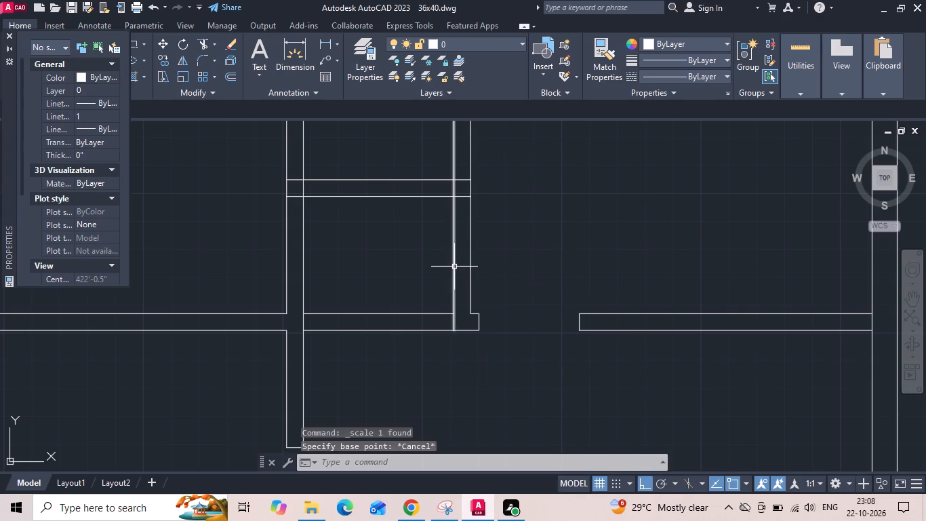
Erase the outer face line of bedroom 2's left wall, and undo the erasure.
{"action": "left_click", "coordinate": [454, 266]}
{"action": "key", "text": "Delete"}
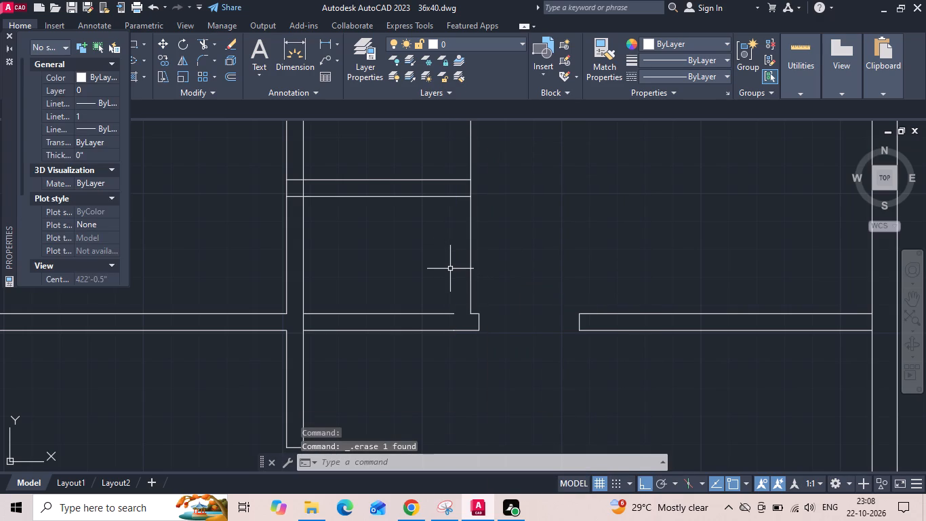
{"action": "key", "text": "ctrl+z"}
Copy the outer face line of bedroom 2's left wall 3" to the left as a door jamb line.
{"action": "middle_click_drag", "start_coordinate": [454, 278], "coordinate": [526, 324]}
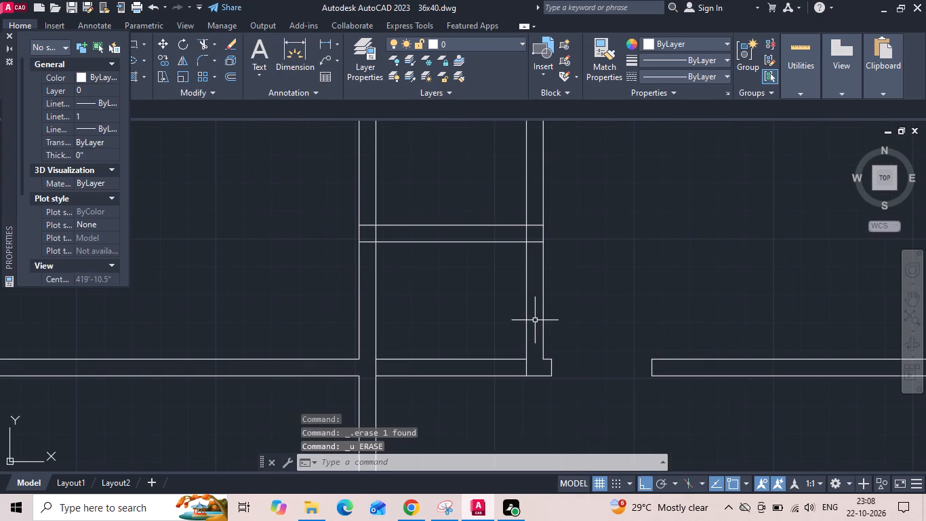
{"action": "left_click_drag", "start_coordinate": [535, 320], "coordinate": [509, 324]}
{"action": "left_click", "coordinate": [489, 321]}
{"action": "right_click", "coordinate": [488, 320]}
{"action": "left_click", "coordinate": [529, 258]}
{"action": "left_click_drag", "start_coordinate": [719, 279], "coordinate": [707, 284]}
{"action": "key", "text": "3"}
{"action": "key", "text": "Return"}
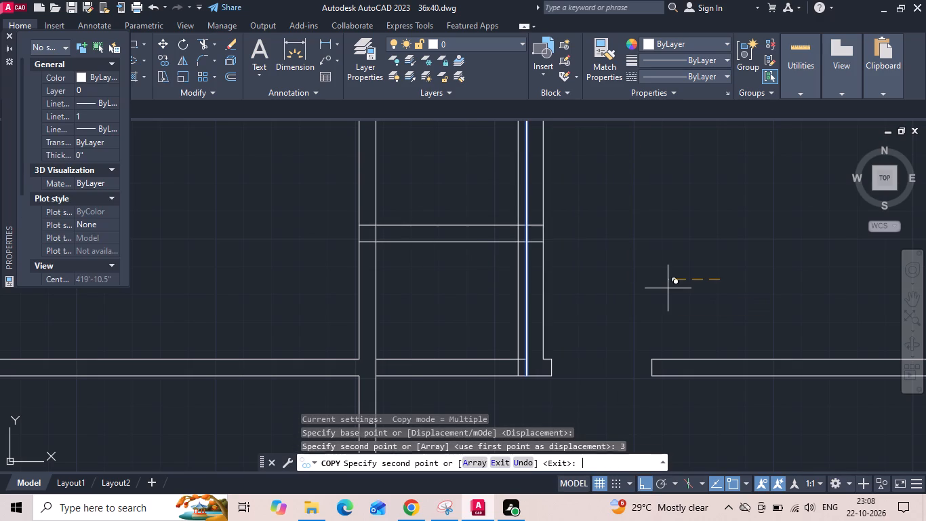
{"action": "key", "text": "Escape"}
Offset the copied jamb line 3' to the left as the central space's second door jamb.
{"action": "type", "text": "o 3'"}
{"action": "key", "text": "Return"}
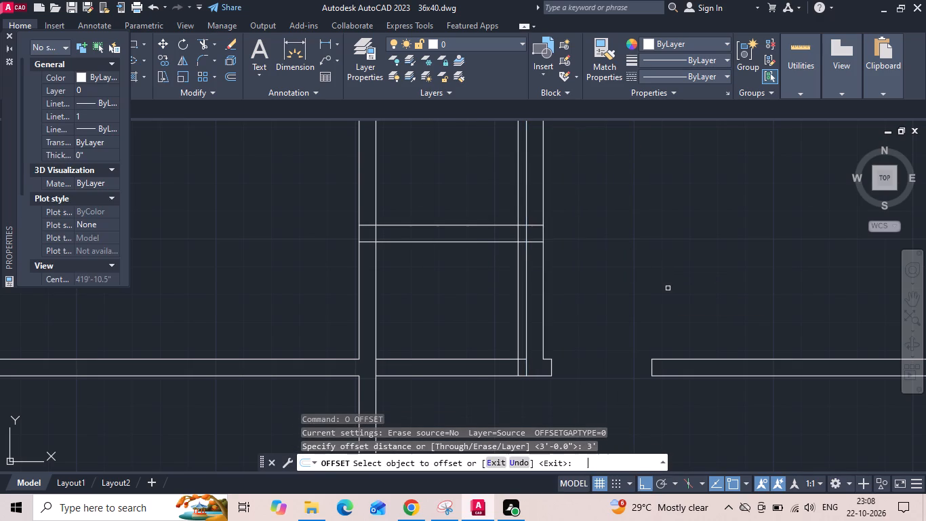
{"action": "left_click", "coordinate": [519, 321]}
{"action": "left_click", "coordinate": [477, 320]}
{"action": "key", "text": "Escape"}
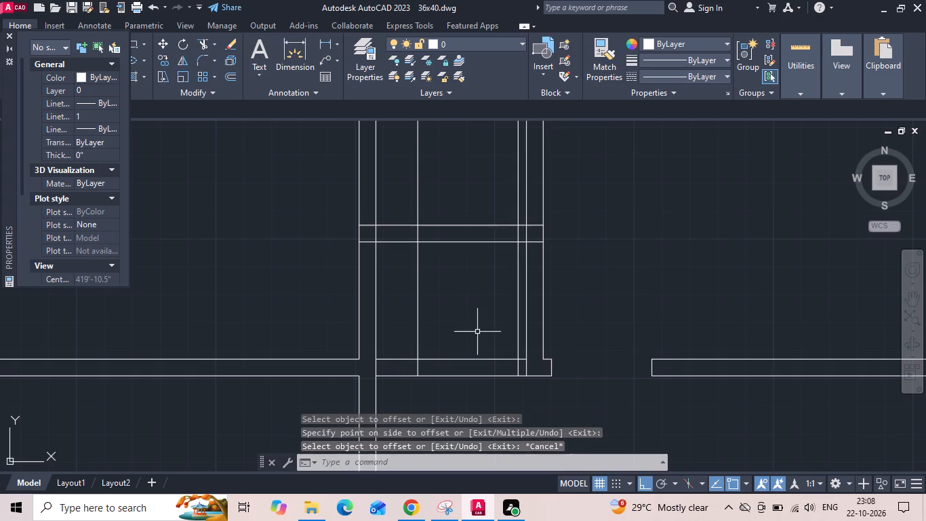
Trim the central space's lower wall between the jambs, the jamb lines above it, and the partition line inside the wall stub.
{"action": "middle_click_drag", "start_coordinate": [477, 332], "coordinate": [485, 280]}
{"action": "type", "text": "tr"}
{"action": "key", "text": "space"}
{"action": "left_click_drag", "start_coordinate": [486, 276], "coordinate": [472, 371]}
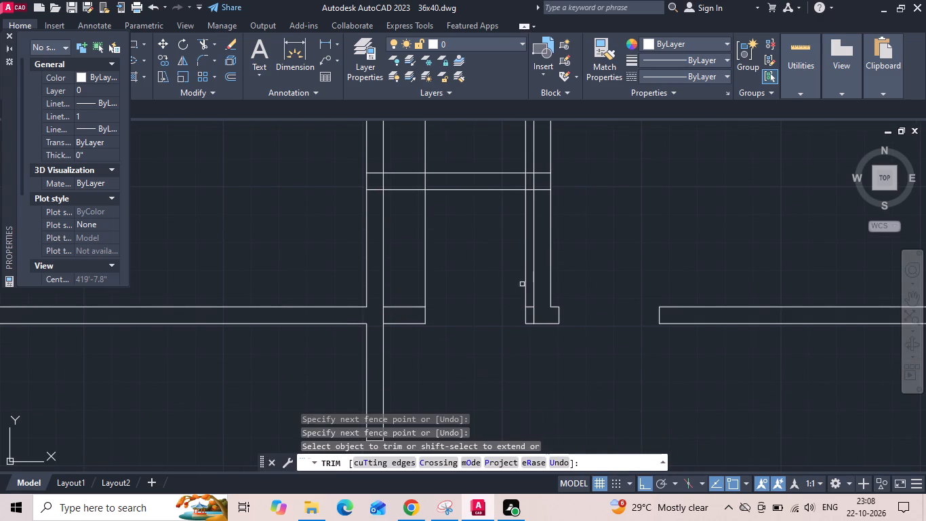
{"action": "left_click", "coordinate": [527, 294]}
{"action": "left_click_drag", "start_coordinate": [502, 278], "coordinate": [422, 265]}
{"action": "left_click", "coordinate": [422, 265]}
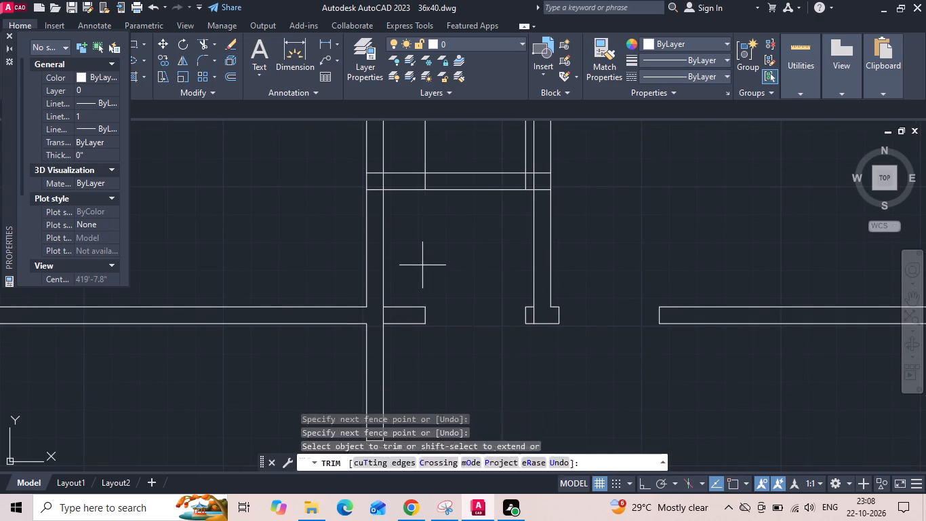
{"action": "left_click", "coordinate": [494, 265]}
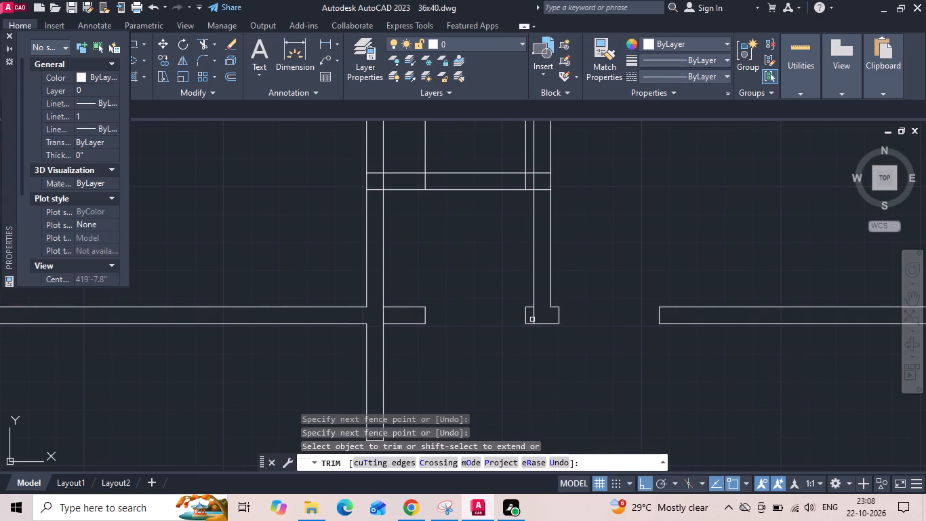
{"action": "left_click", "coordinate": [533, 315]}
Trim the overlapping lines where the central cross wall meets bedroom 2's left wall, plus the jamb line above the cross wall.
{"action": "middle_click_drag", "start_coordinate": [510, 249], "coordinate": [522, 321]}
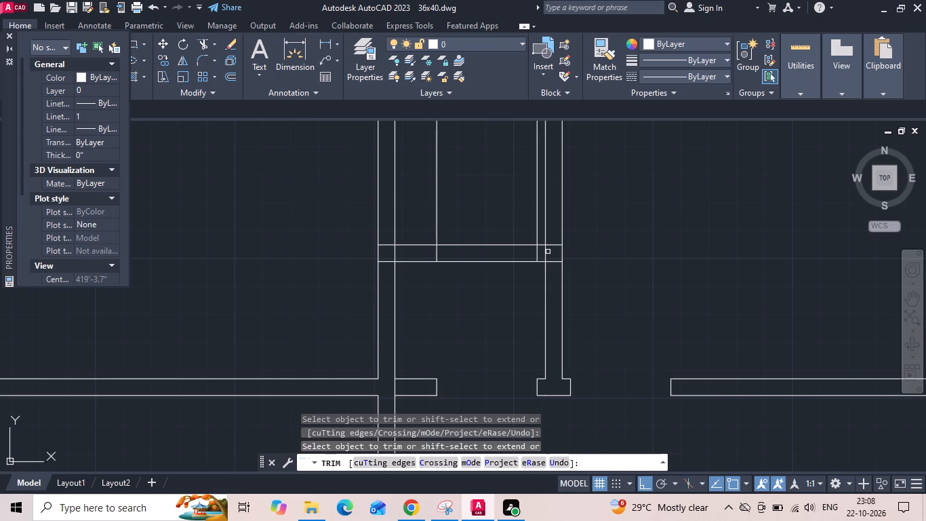
{"action": "left_click", "coordinate": [547, 254]}
{"action": "left_click", "coordinate": [537, 233]}
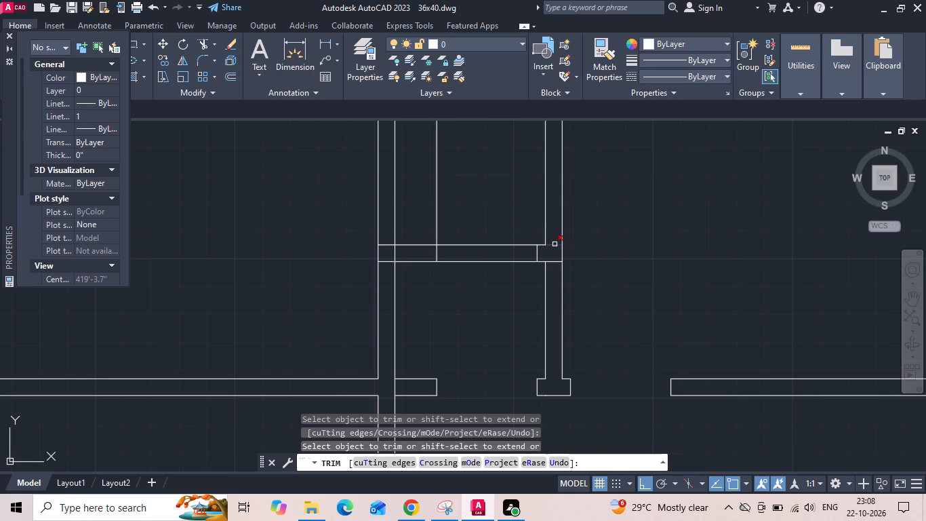
{"action": "left_click", "coordinate": [555, 244]}
{"action": "left_click", "coordinate": [553, 260]}
{"action": "key", "text": "Escape"}
Erase the leftover jamb line above the central cross wall.
{"action": "left_click", "coordinate": [449, 201]}
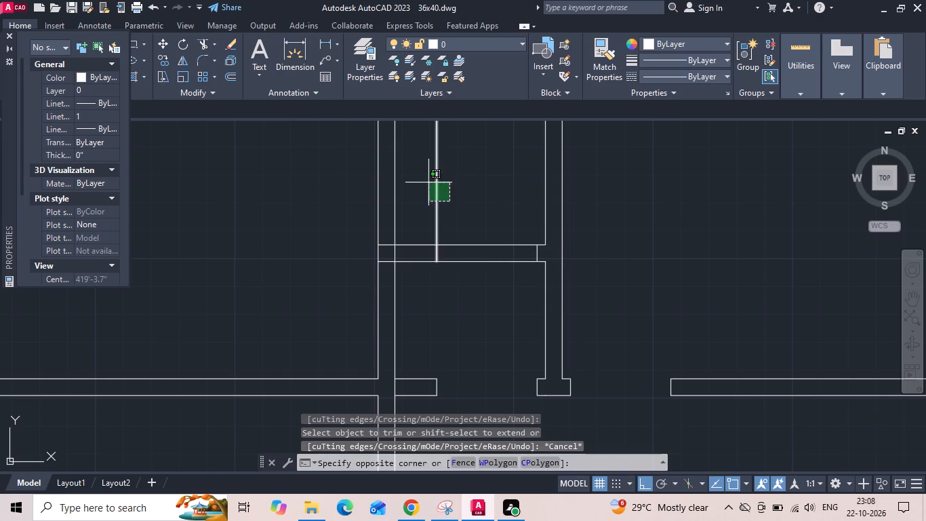
{"action": "left_click", "coordinate": [426, 179]}
{"action": "key", "text": "Delete"}
Offset the central cross wall's short jamb line 2'6" to the left as the second door jamb.
{"action": "type", "text": "o 2'6"}
{"action": "key", "text": "space"}
{"action": "scroll", "coordinate": [516, 251], "scroll_direction": "up", "scroll_amount": 1}
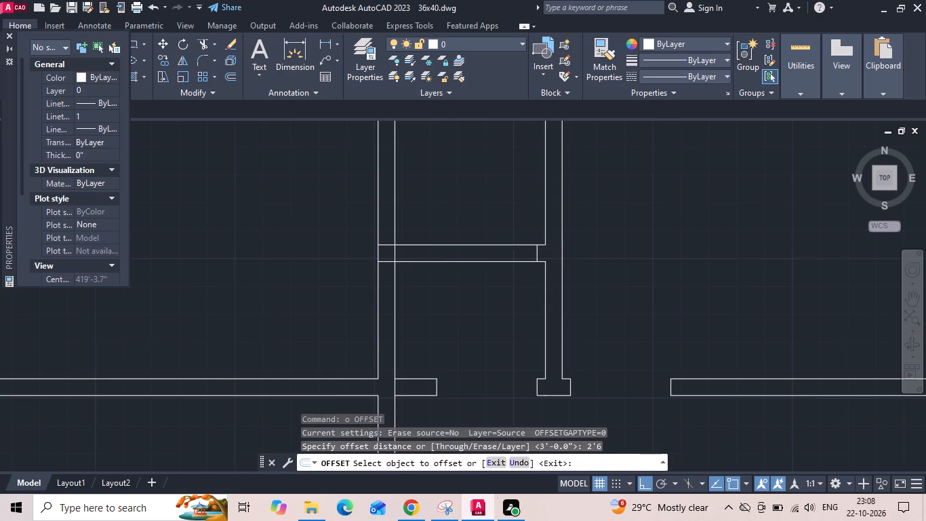
{"action": "scroll", "coordinate": [516, 251], "scroll_direction": "up", "scroll_amount": 1}
{"action": "left_click", "coordinate": [568, 265]}
{"action": "scroll", "coordinate": [479, 263], "scroll_direction": "down", "scroll_amount": 1}
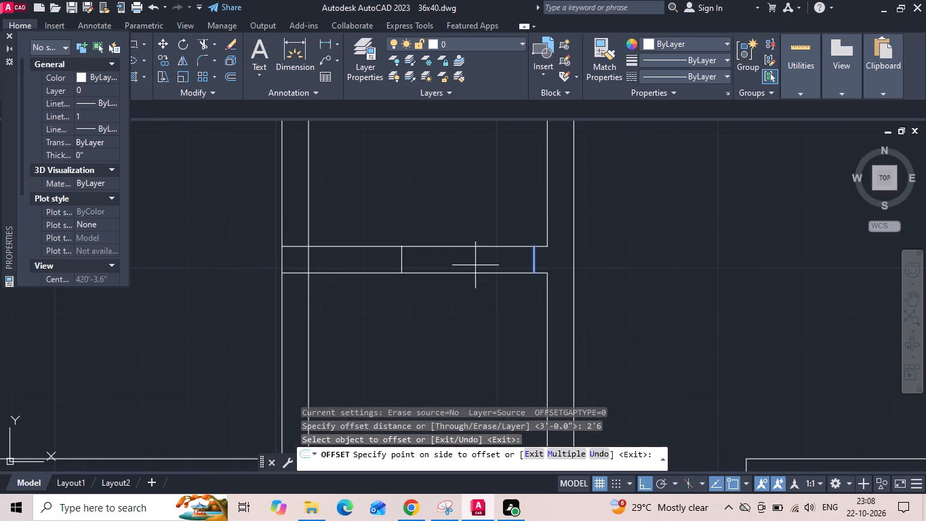
{"action": "left_click", "coordinate": [445, 316]}
{"action": "scroll", "coordinate": [454, 307], "scroll_direction": "down", "scroll_amount": 1}
{"action": "key", "text": "Escape"}
Trim the central cross wall's lines between the two jambs to open the doorway.
{"action": "key", "text": "t"}
{"action": "key", "text": "r"}
{"action": "key", "text": "space"}
{"action": "left_click_drag", "start_coordinate": [456, 325], "coordinate": [475, 220]}
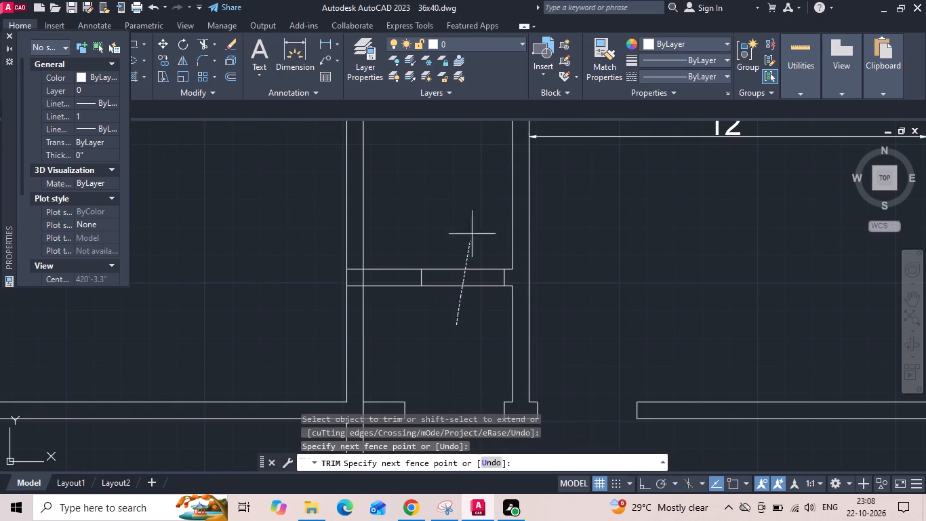
{"action": "left_click_drag", "start_coordinate": [475, 220], "coordinate": [475, 216]}
{"action": "scroll", "coordinate": [450, 269], "scroll_direction": "down", "scroll_amount": 1}
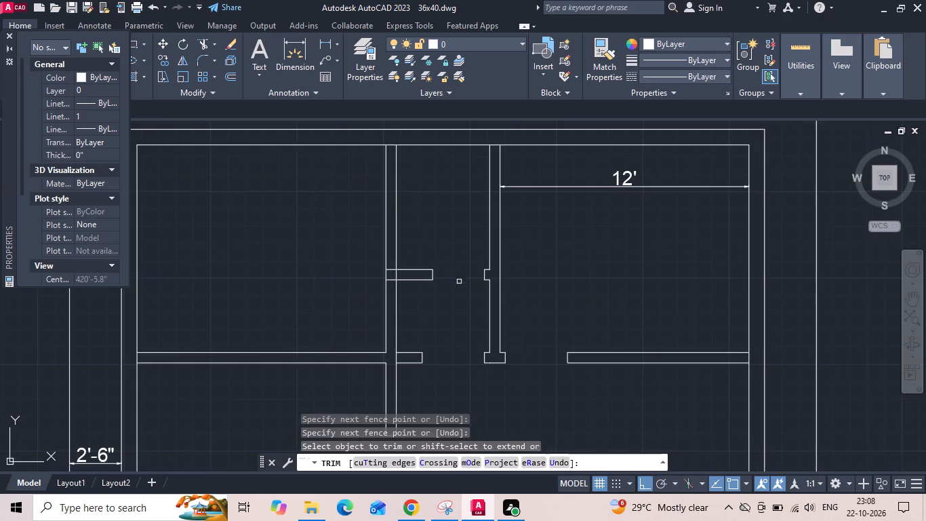
Trim both lines of the left partition between the central cross wall and the lower wall.
{"action": "middle_click_drag", "start_coordinate": [422, 307], "coordinate": [542, 300]}
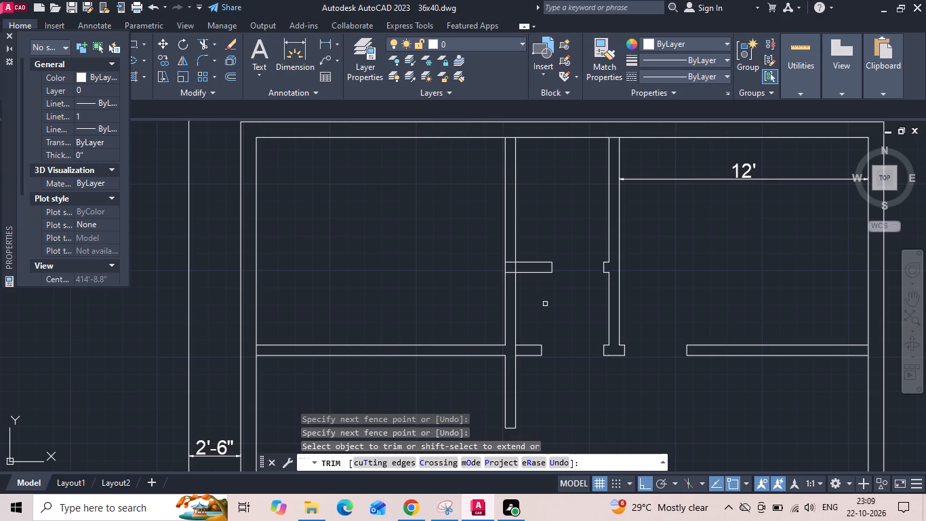
{"action": "left_click_drag", "start_coordinate": [545, 305], "coordinate": [536, 305]}
{"action": "left_click", "coordinate": [426, 290]}
Trim the lower wall stub's junction with the left partition and extend the left room's lower wall upper line to the jamb.
{"action": "scroll", "coordinate": [504, 342], "scroll_direction": "up", "scroll_amount": 1}
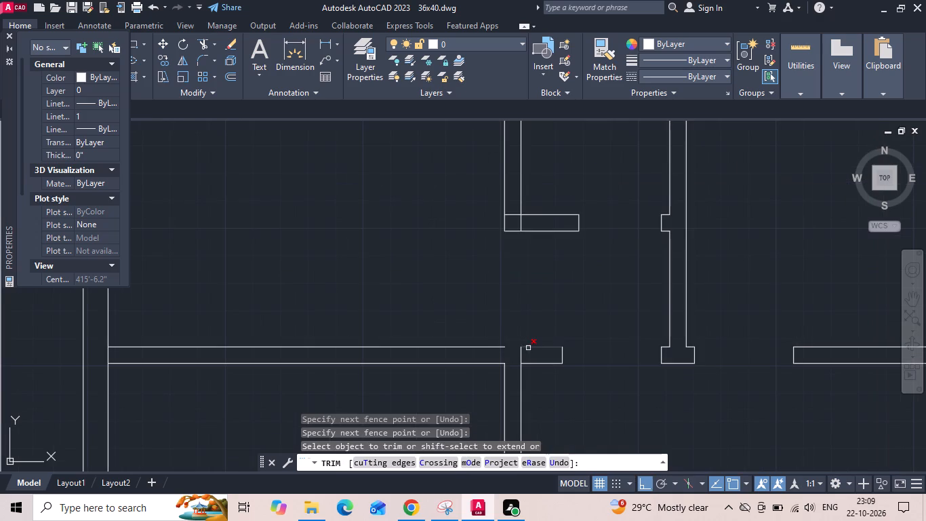
{"action": "left_click", "coordinate": [528, 348]}
{"action": "left_click", "coordinate": [521, 355]}
{"action": "key", "text": "Escape"}
{"action": "type", "text": "ex"}
{"action": "key", "text": "space"}
{"action": "left_click", "coordinate": [489, 346]}
{"action": "scroll", "coordinate": [569, 326], "scroll_direction": "down", "scroll_amount": 1}
{"action": "key", "text": "Escape"}
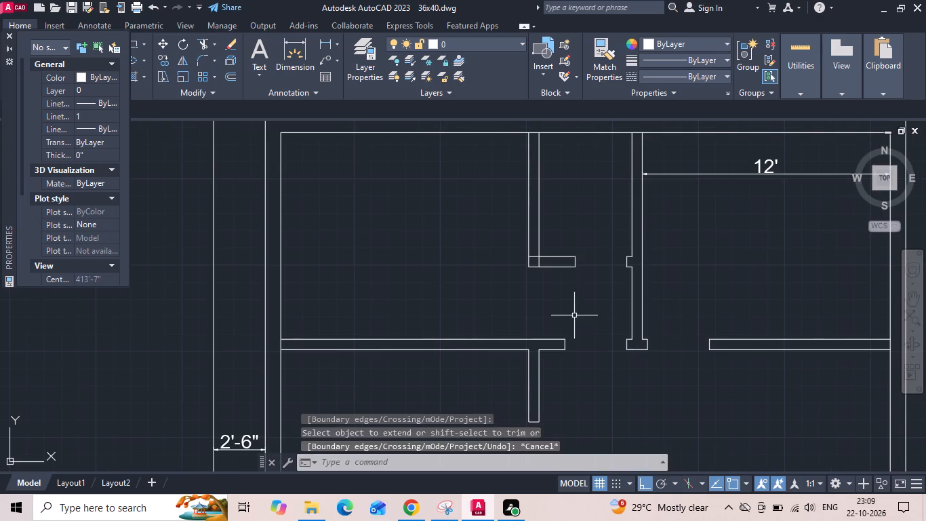
Trim the overlapping lines where the central cross wall meets the left partition's lower end.
{"action": "key", "text": "t"}
{"action": "key", "text": "r"}
{"action": "key", "text": "space"}
{"action": "scroll", "coordinate": [563, 292], "scroll_direction": "up", "scroll_amount": 1}
{"action": "scroll", "coordinate": [519, 246], "scroll_direction": "up", "scroll_amount": 1}
{"action": "left_click_drag", "start_coordinate": [504, 215], "coordinate": [505, 216]}
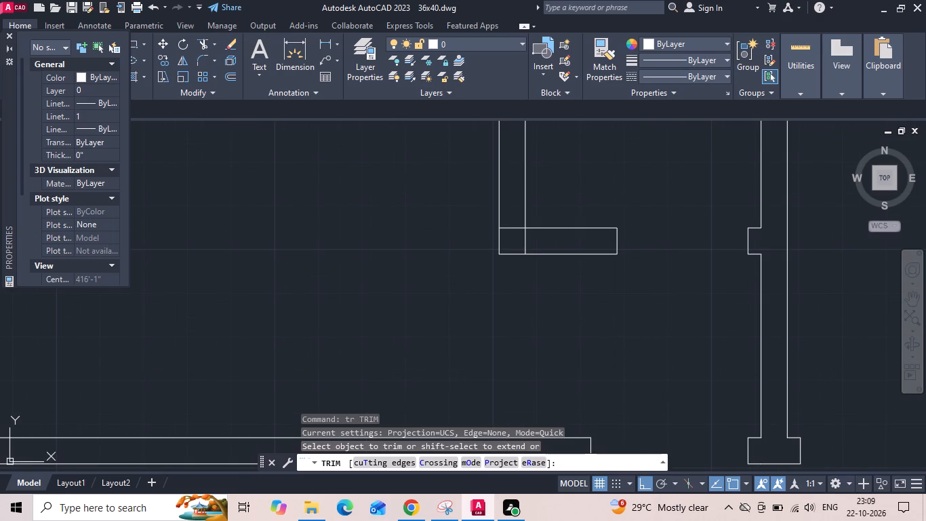
{"action": "left_click_drag", "start_coordinate": [505, 216], "coordinate": [508, 223]}
{"action": "left_click", "coordinate": [529, 248]}
Trim the outer wall's inner face where the two toilet partitions and both ends of the central cross wall meet it.
{"action": "scroll", "coordinate": [540, 366], "scroll_direction": "down", "scroll_amount": 2}
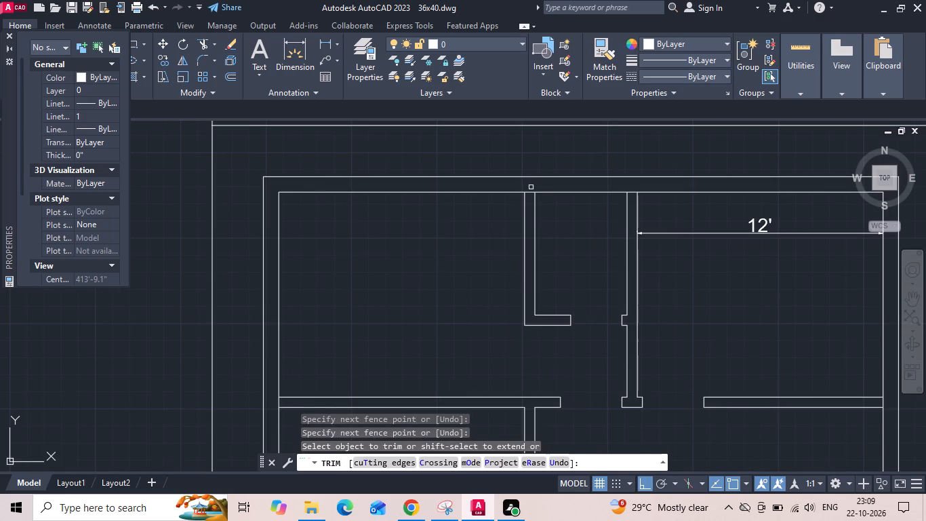
{"action": "left_click", "coordinate": [529, 193]}
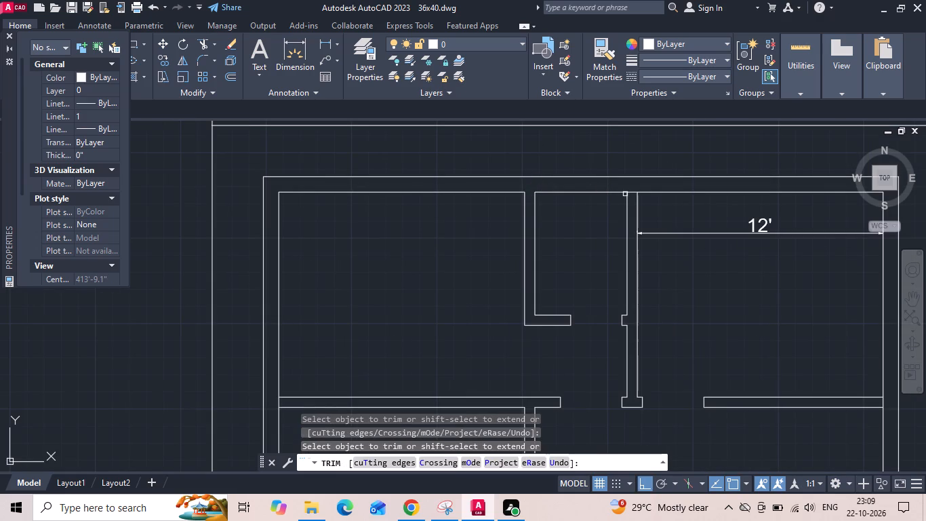
{"action": "left_click", "coordinate": [630, 193]}
{"action": "left_click", "coordinate": [279, 403]}
{"action": "scroll", "coordinate": [401, 286], "scroll_direction": "down", "scroll_amount": 2}
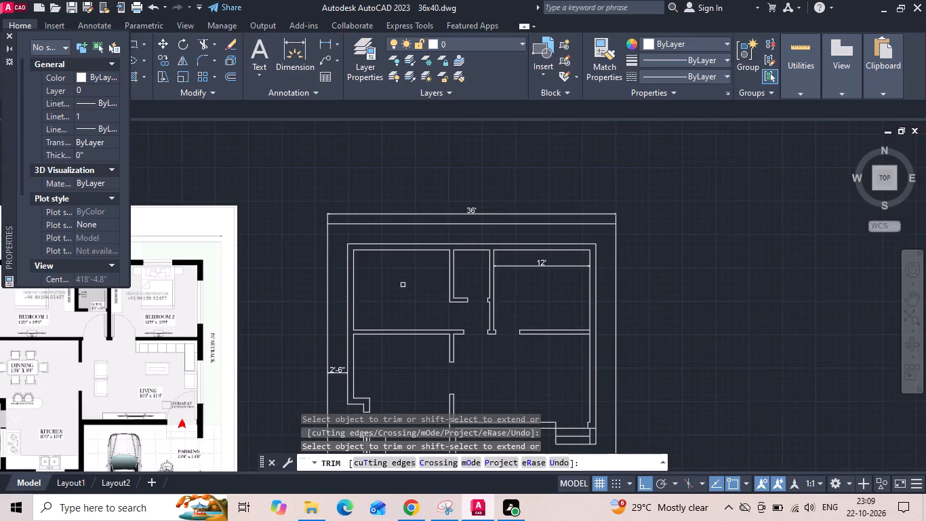
{"action": "scroll", "coordinate": [607, 336], "scroll_direction": "up", "scroll_amount": 3}
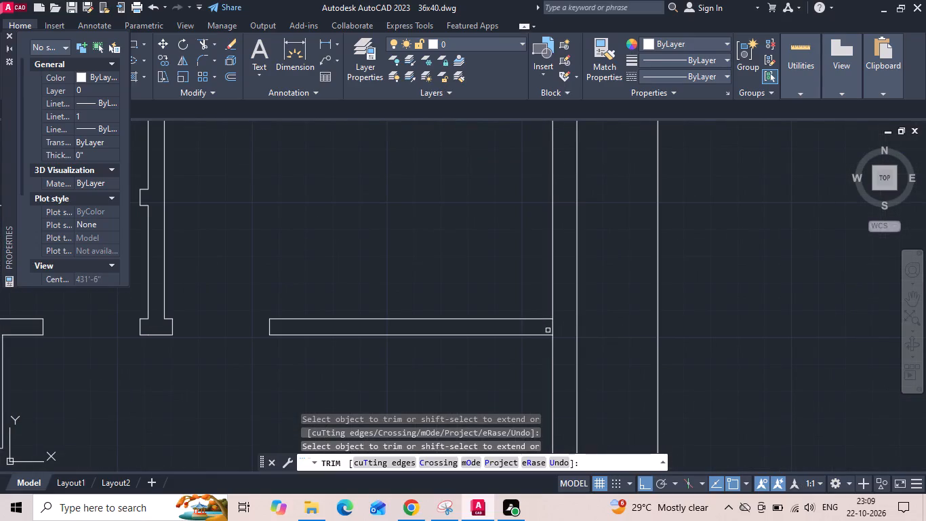
{"action": "left_click", "coordinate": [552, 326]}
Extend the staircase's end line to the lower plot boundary and trim the inner lower wall line beyond the staircase.
{"action": "scroll", "coordinate": [609, 267], "scroll_direction": "down", "scroll_amount": 2}
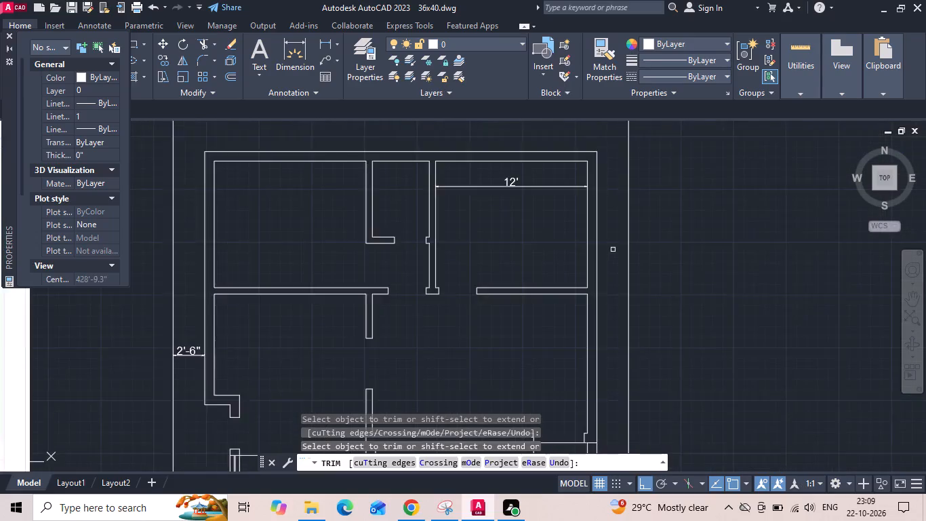
{"action": "scroll", "coordinate": [613, 250], "scroll_direction": "down", "scroll_amount": 1}
{"action": "middle_click_drag", "start_coordinate": [616, 358], "coordinate": [630, 282]}
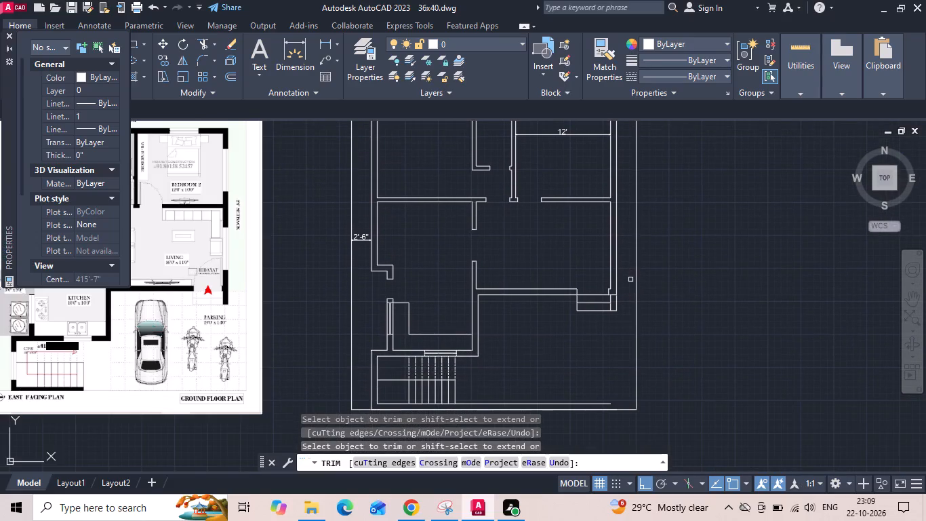
{"action": "middle_click_drag", "start_coordinate": [520, 365], "coordinate": [597, 303]}
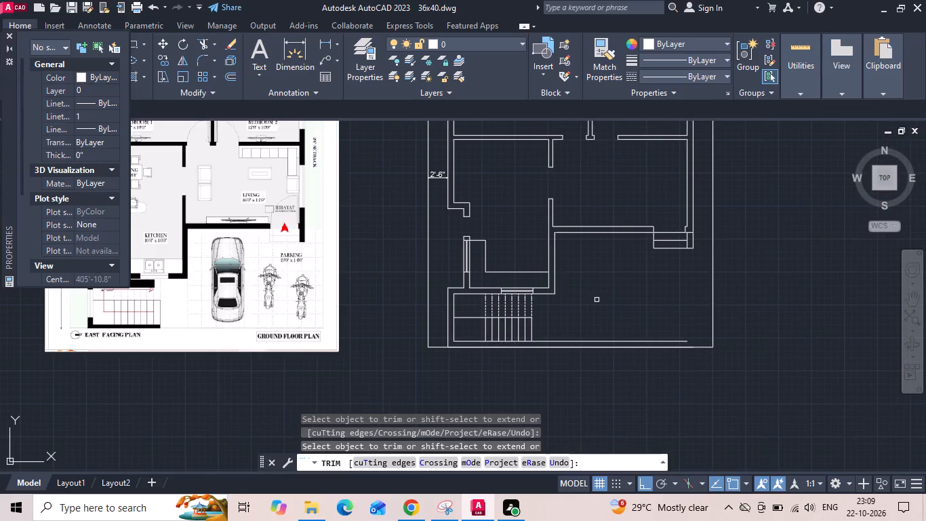
{"action": "key", "text": "Escape"}
{"action": "type", "text": "ex"}
{"action": "key", "text": "space"}
{"action": "left_click", "coordinate": [530, 335]}
{"action": "key", "text": "Escape"}
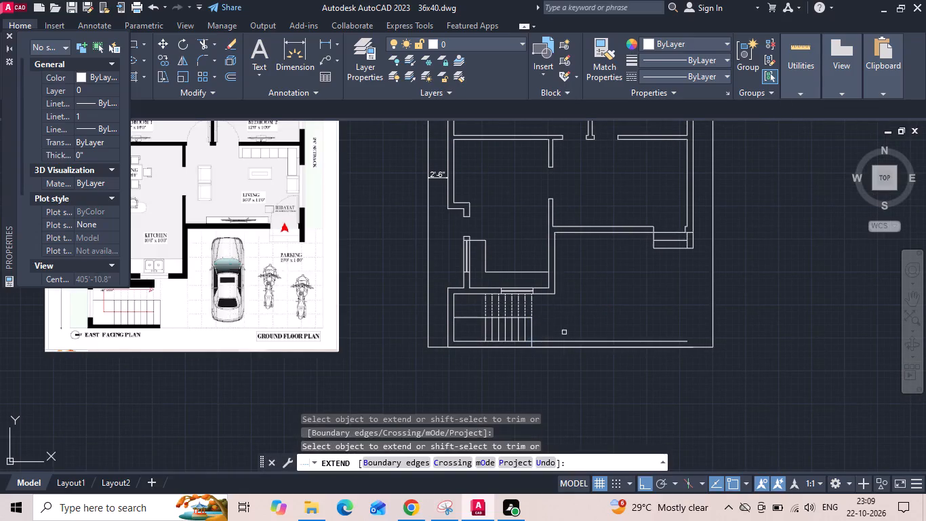
{"action": "type", "text": "tr"}
{"action": "key", "text": "space"}
{"action": "left_click", "coordinate": [565, 343]}
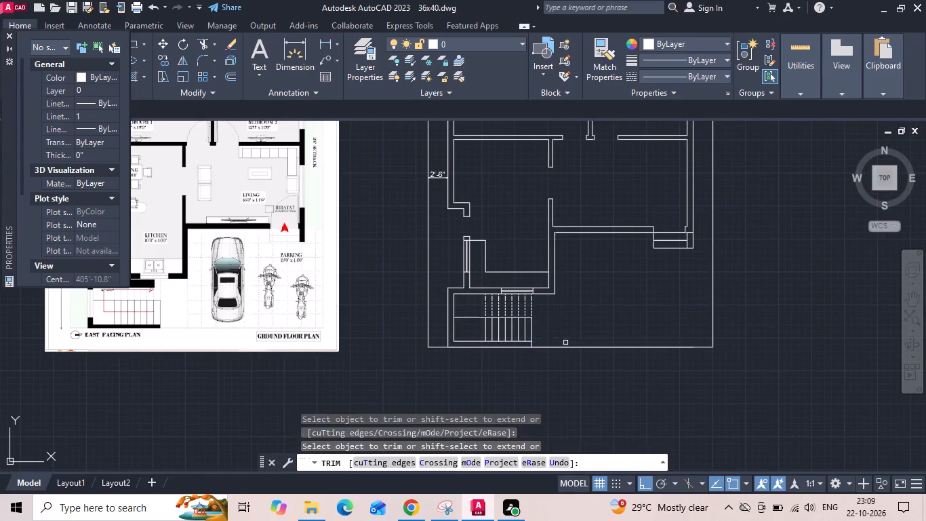
{"action": "key", "text": "Escape"}
Save the drawing.
{"action": "key", "text": "ctrl+s"}
{"action": "key", "text": "ctrl+s"}
{"action": "key", "text": "ctrl+s"}
{"action": "key", "text": "ctrl+s"}
{"action": "key", "text": "ctrl+s"}
{"action": "key", "text": "ctrl+s"}
{"action": "key", "text": "ctrl+s"}
{"action": "key", "text": "ctrl+s"}
{"action": "key", "text": "ctrl+s"}
{"action": "key", "text": "ctrl+s"}
{"action": "key", "text": "ctrl+s"}
{"action": "key", "text": "ctrl+s"}
{"action": "key", "text": "ctrl+s"}
{"action": "key", "text": "ctrl+s"}
{"action": "key", "text": "ctrl+s"}
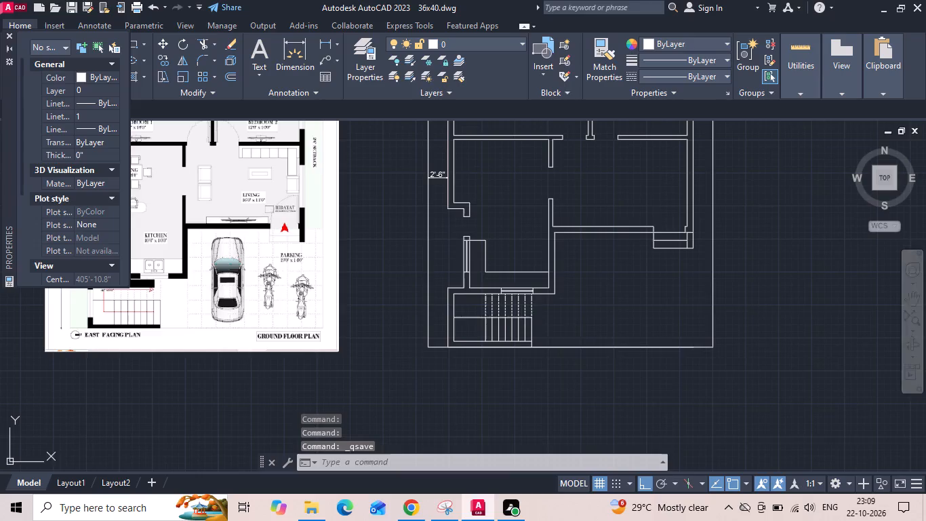
Erase the building's lower wall line that overlaps the plot boundary, and save the drawing.
{"action": "left_click", "coordinate": [567, 347]}
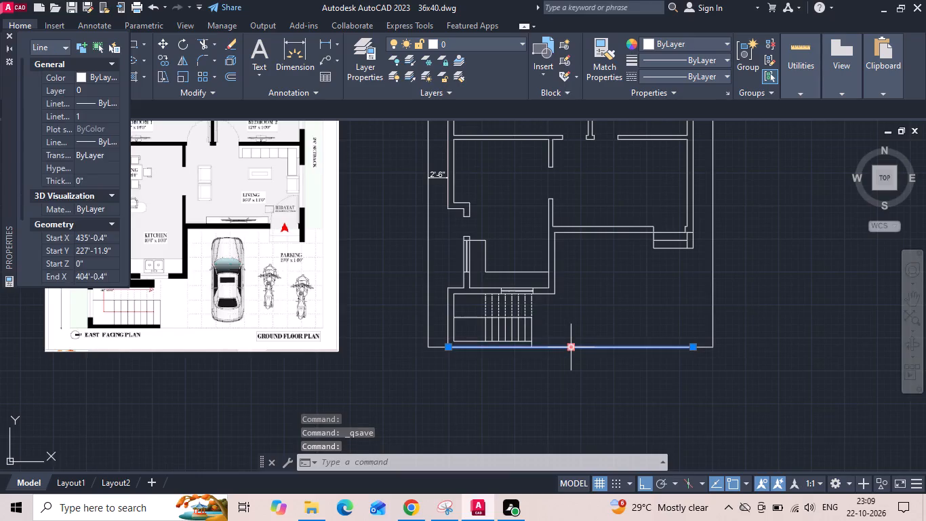
{"action": "key", "text": "Delete"}
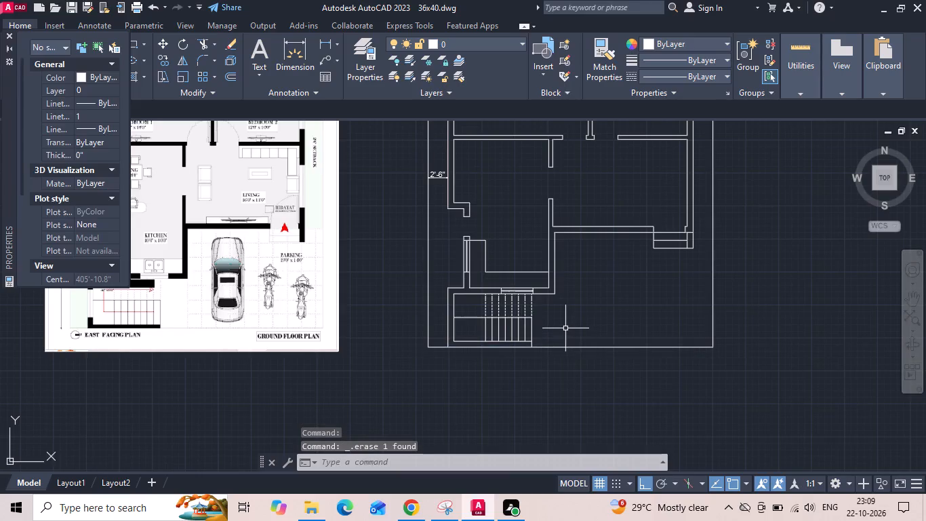
{"action": "scroll", "coordinate": [557, 363], "scroll_direction": "down", "scroll_amount": 1}
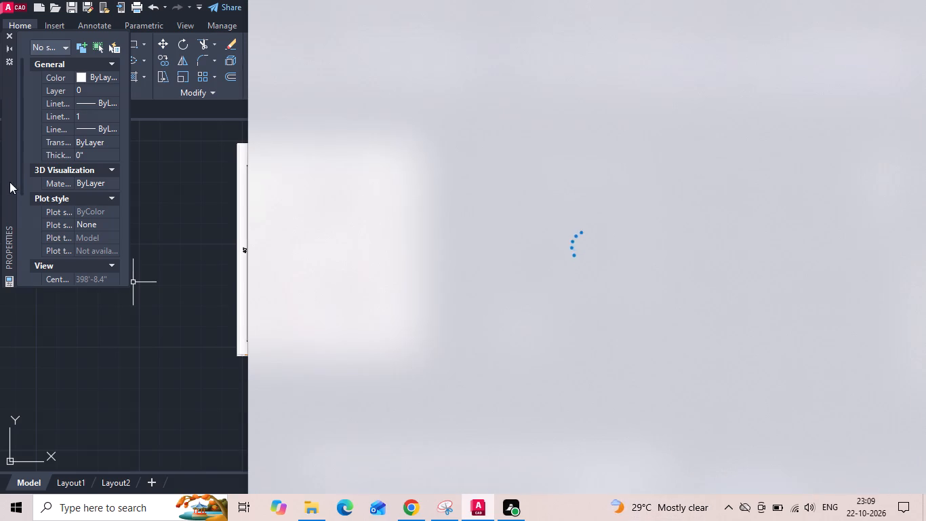
{"action": "key", "text": "ctrl+s"}
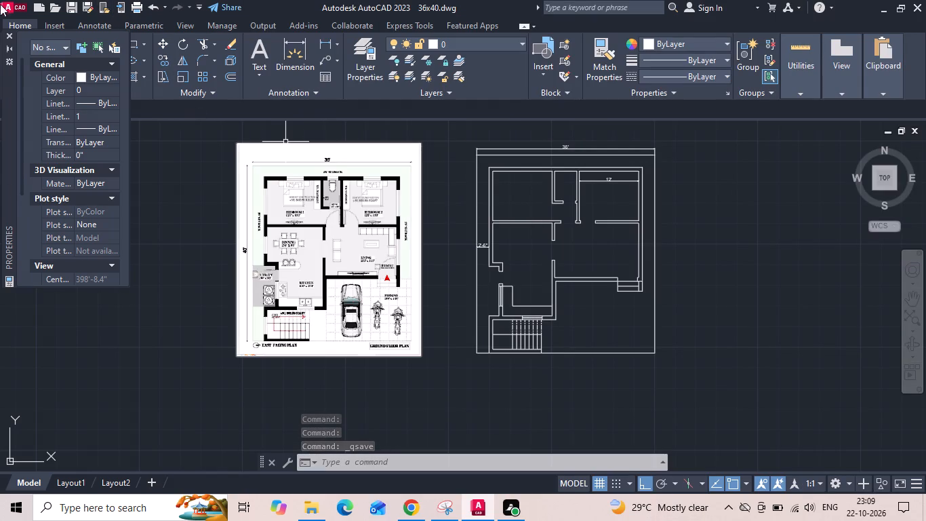
Close the Properties palette.
{"action": "left_click", "coordinate": [10, 35]}
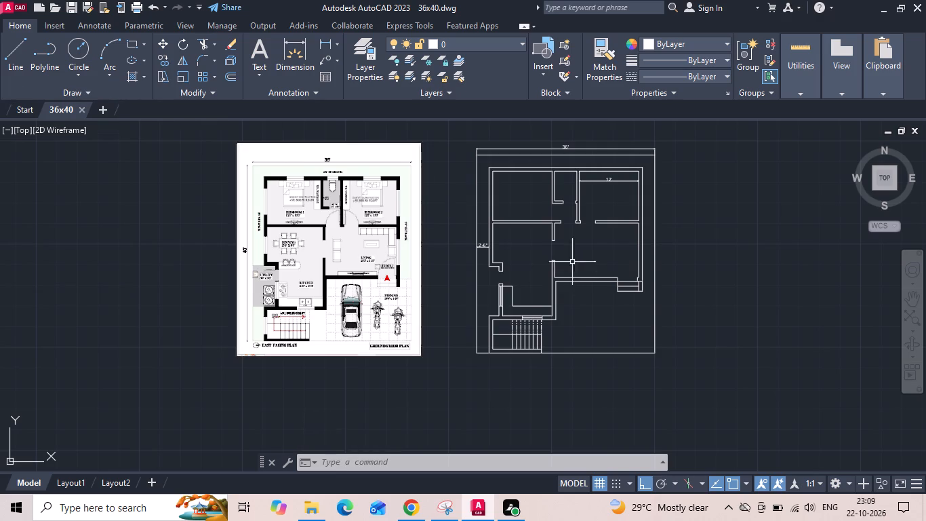
Erase the 12' dimension in the upper-right bedroom.
{"action": "scroll", "coordinate": [565, 251], "scroll_direction": "down", "scroll_amount": 1}
{"action": "scroll", "coordinate": [617, 225], "scroll_direction": "up", "scroll_amount": 2}
{"action": "left_click", "coordinate": [558, 178]}
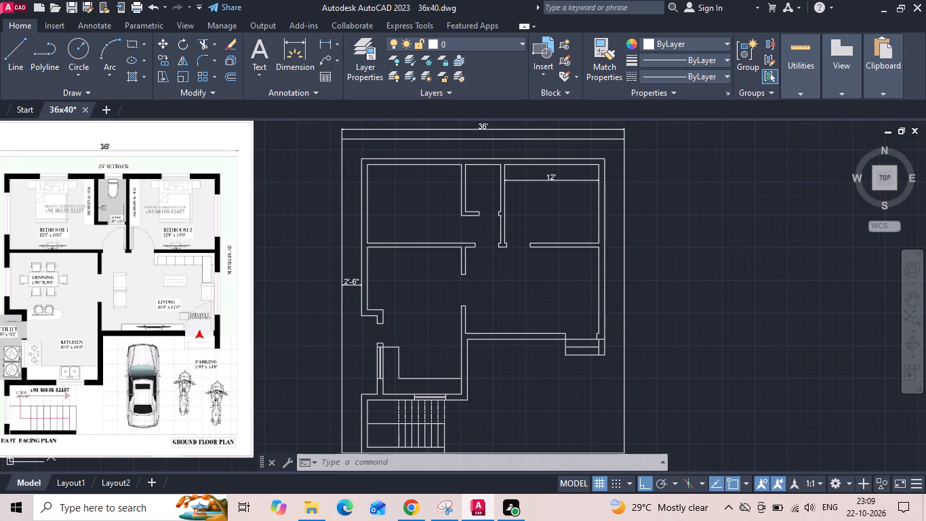
{"action": "key", "text": "Delete"}
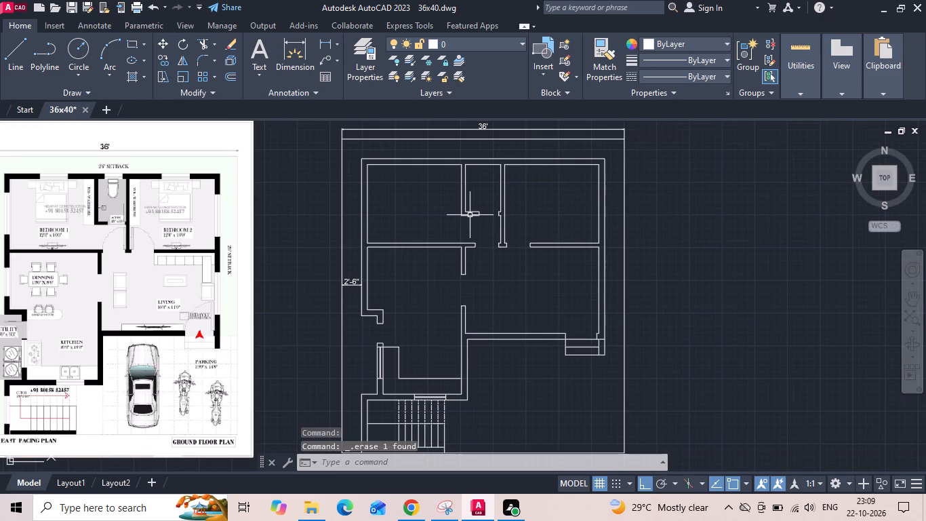
Draw a line across the toilet's upper wall from the midpoint of its inner face to the outer face.
{"action": "scroll", "coordinate": [458, 151], "scroll_direction": "up", "scroll_amount": 2}
{"action": "scroll", "coordinate": [547, 196], "scroll_direction": "up", "scroll_amount": 1}
{"action": "type", "text": "l"}
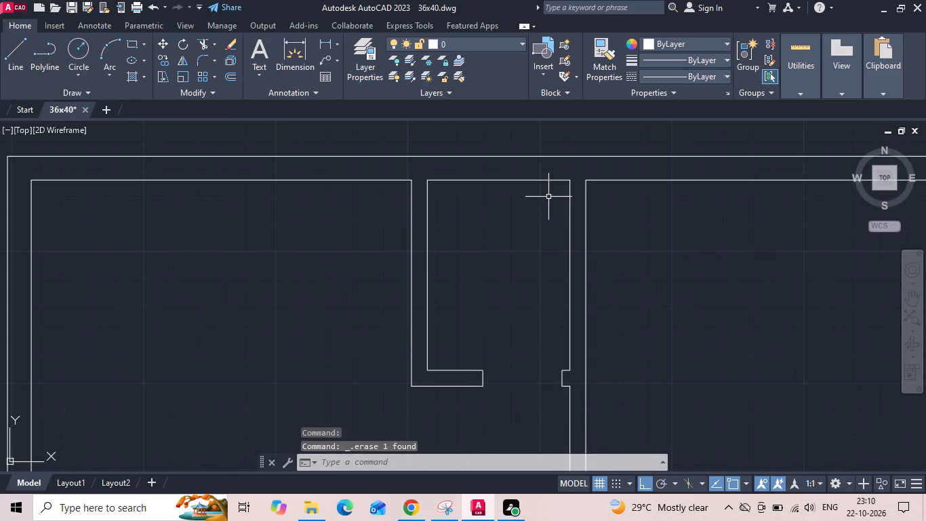
{"action": "key", "text": "space"}
{"action": "left_click", "coordinate": [496, 184]}
{"action": "scroll", "coordinate": [496, 159], "scroll_direction": "up", "scroll_amount": 2}
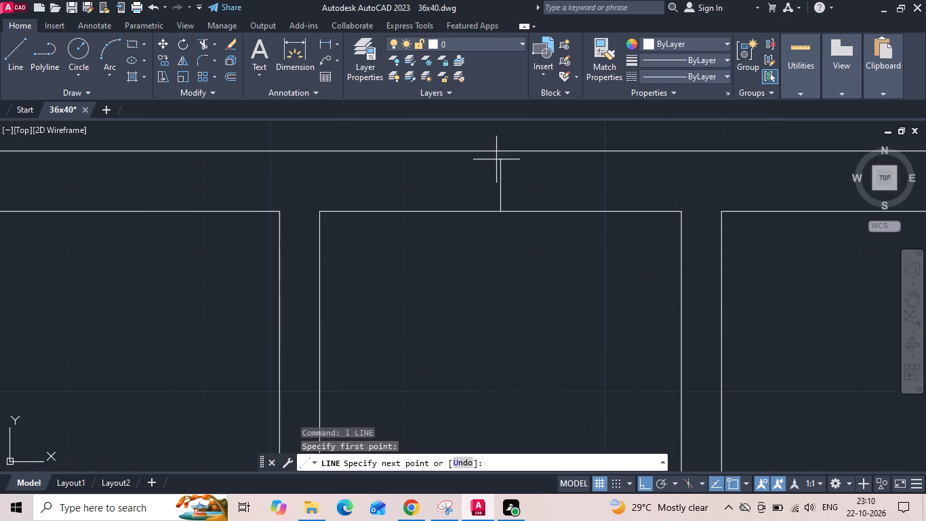
{"action": "left_click", "coordinate": [498, 151]}
{"action": "key", "text": "Escape"}
Offset the toilet window's centre line 12" to both sides and erase the centre line, leaving two window jambs.
{"action": "type", "text": "o"}
{"action": "key", "text": "space"}
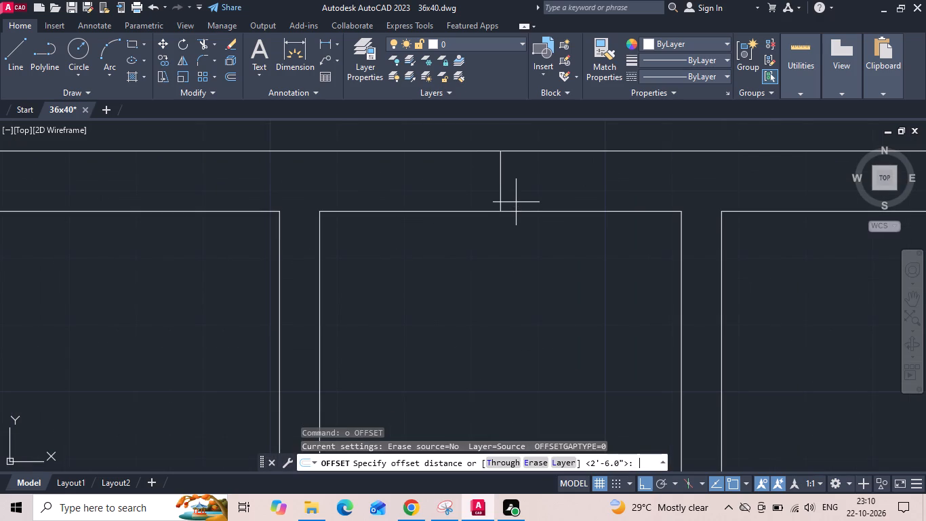
{"action": "type", "text": "12"}
{"action": "key", "text": "space"}
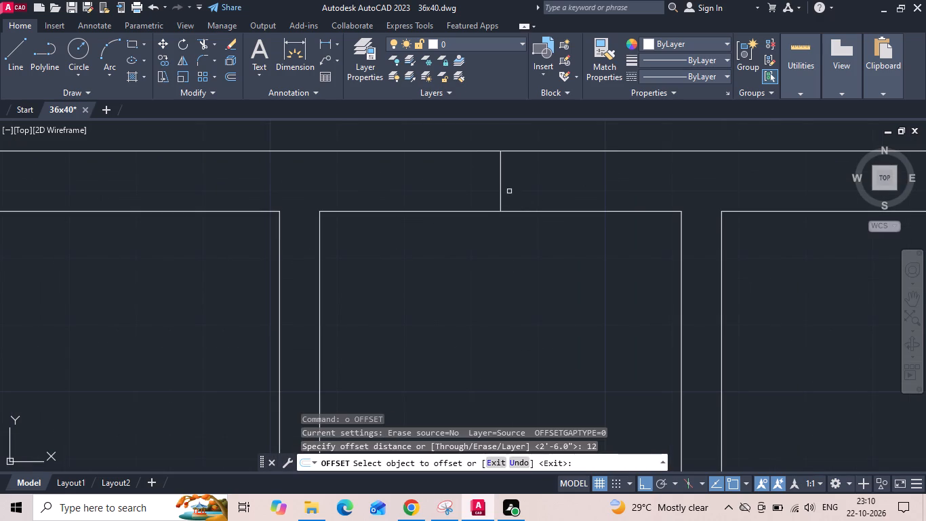
{"action": "left_click_drag", "start_coordinate": [502, 180], "coordinate": [488, 181]}
{"action": "left_click", "coordinate": [432, 192]}
{"action": "left_click", "coordinate": [502, 185]}
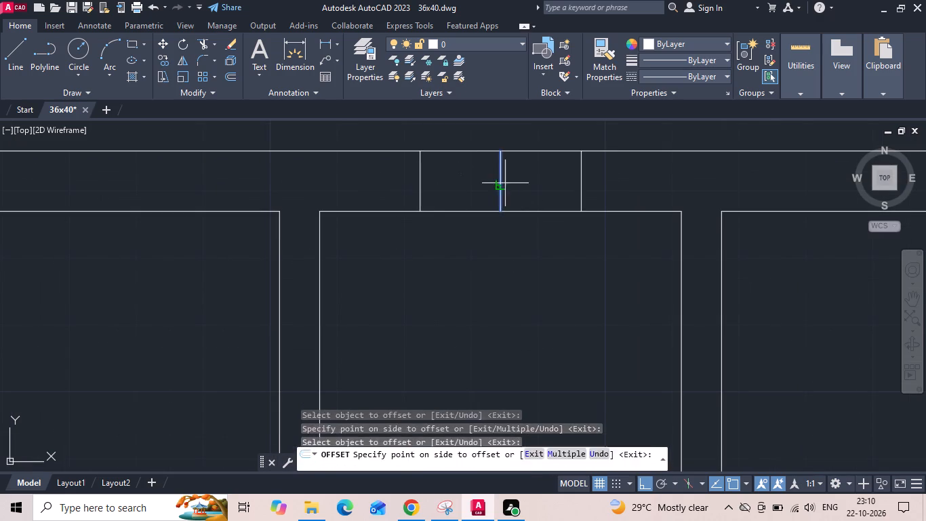
{"action": "left_click", "coordinate": [539, 176]}
{"action": "key", "text": "Escape"}
{"action": "left_click_drag", "start_coordinate": [538, 176], "coordinate": [531, 178]}
{"action": "left_click", "coordinate": [512, 180]}
{"action": "left_click", "coordinate": [493, 195]}
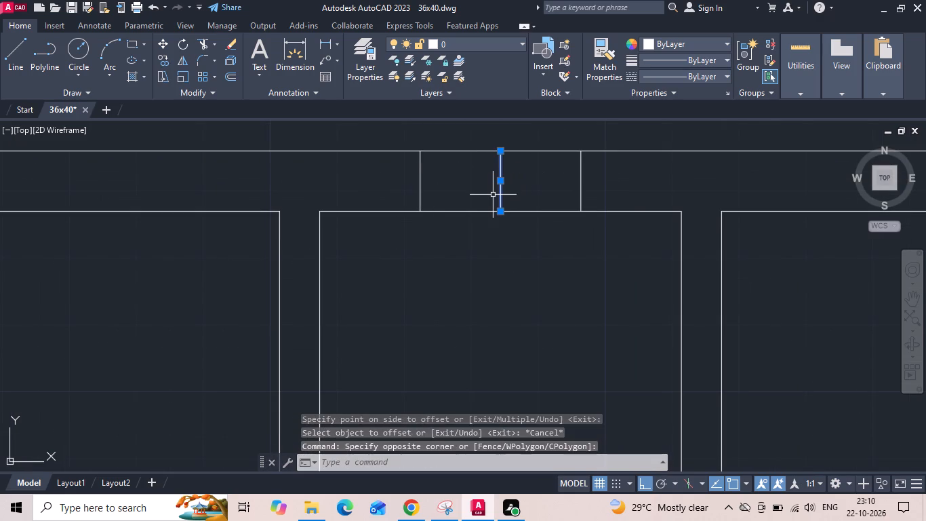
{"action": "key", "text": "Delete"}
{"action": "left_click_drag", "start_coordinate": [502, 193], "coordinate": [504, 201]}
{"action": "left_click", "coordinate": [503, 204]}
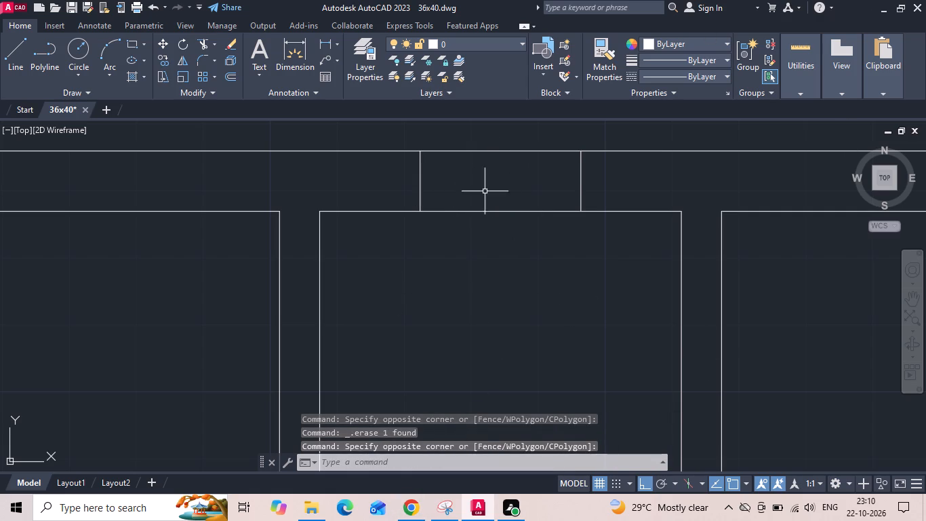
Copy the toilet's inner upper wall line upward by 4" and 5" to form the window's glass lines.
{"action": "left_click_drag", "start_coordinate": [504, 185], "coordinate": [479, 239]}
{"action": "left_click", "coordinate": [444, 292]}
{"action": "right_click", "coordinate": [443, 292]}
{"action": "left_click", "coordinate": [464, 264]}
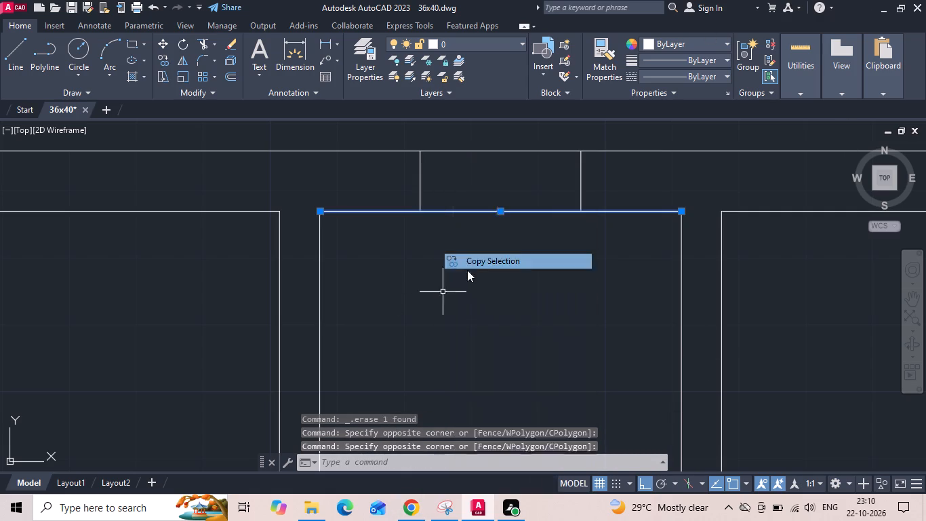
{"action": "left_click_drag", "start_coordinate": [458, 323], "coordinate": [458, 315]}
{"action": "key", "text": "4"}
{"action": "key", "text": "Return"}
{"action": "key", "text": "5"}
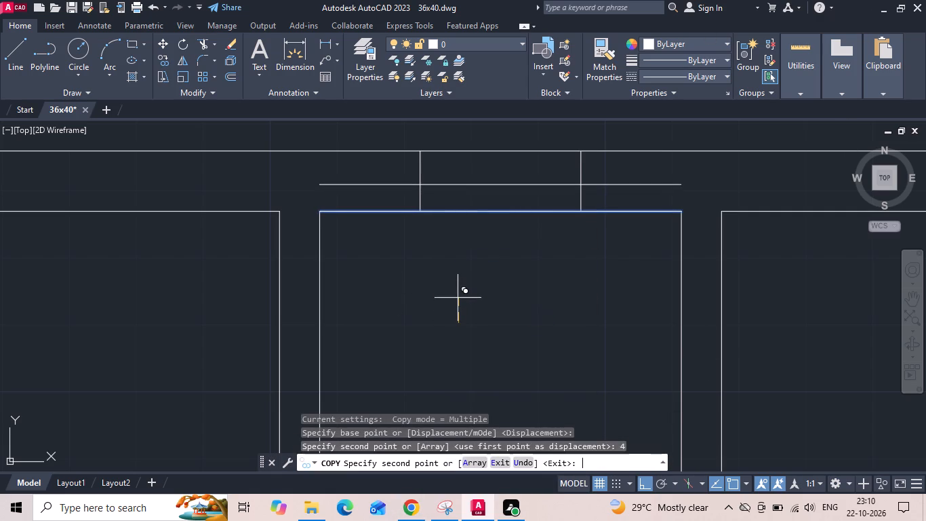
{"action": "key", "text": "Return"}
{"action": "key", "text": "Escape"}
Trim both glass lines outside the toilet window's jambs and save the drawing.
{"action": "type", "text": "tr"}
{"action": "key", "text": "space"}
{"action": "key", "text": "space"}
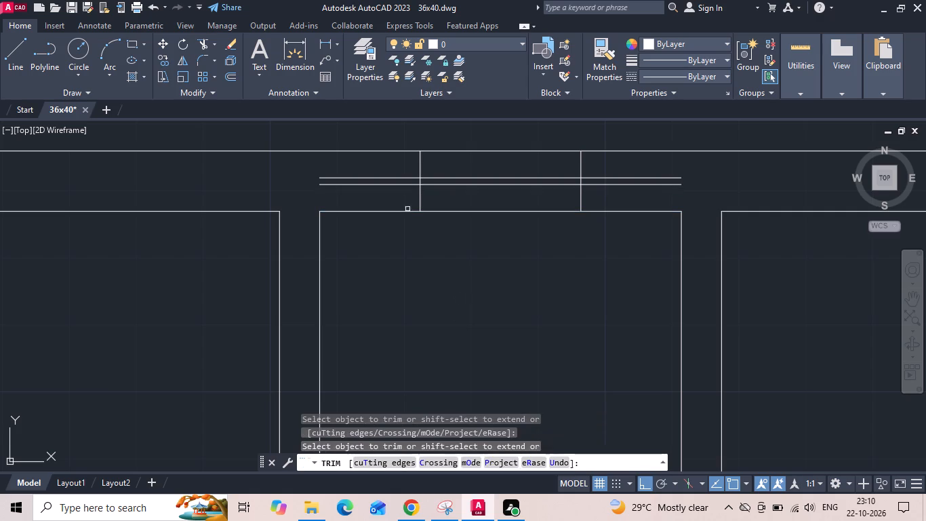
{"action": "left_click_drag", "start_coordinate": [407, 193], "coordinate": [406, 187]}
{"action": "left_click", "coordinate": [403, 170]}
{"action": "left_click_drag", "start_coordinate": [640, 168], "coordinate": [645, 176]}
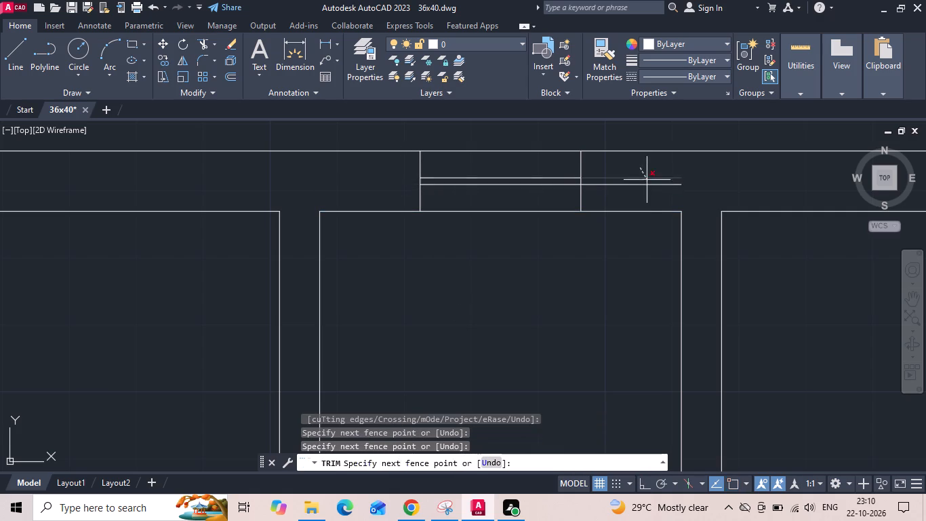
{"action": "left_click", "coordinate": [651, 192]}
{"action": "key", "text": "Escape"}
{"action": "key", "text": "ctrl+s"}
Draw a vertical line from the midpoint of the upper-left bedroom's inner upper wall line, crossing past the outer face.
{"action": "scroll", "coordinate": [624, 200], "scroll_direction": "down", "scroll_amount": 3}
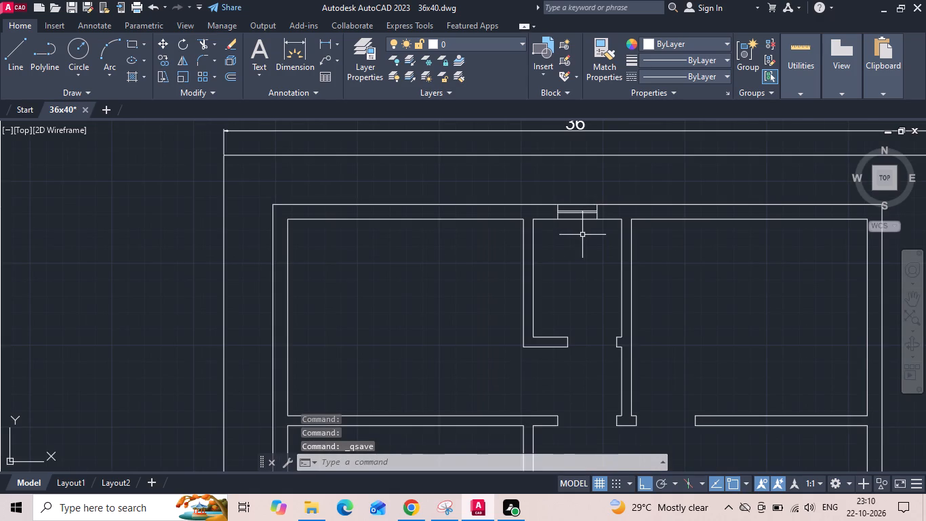
{"action": "scroll", "coordinate": [580, 247], "scroll_direction": "down", "scroll_amount": 1}
{"action": "scroll", "coordinate": [416, 221], "scroll_direction": "up", "scroll_amount": 1}
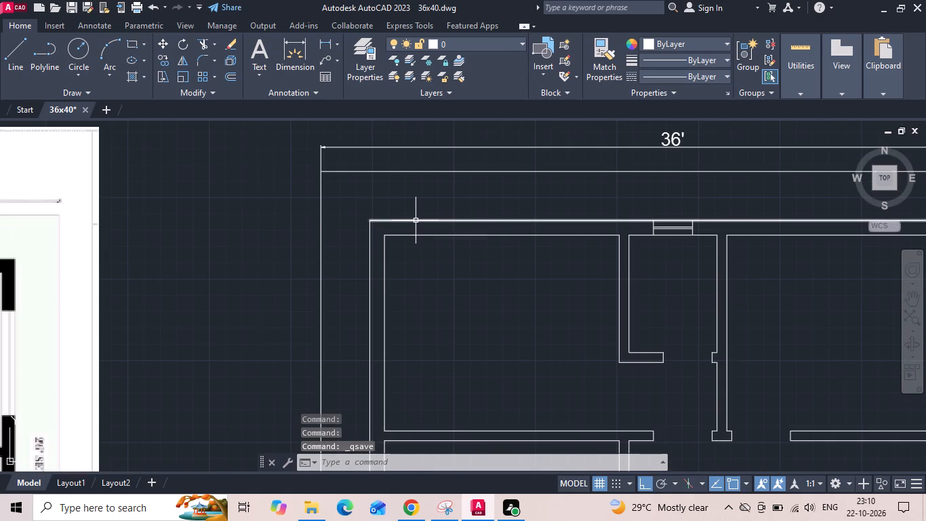
{"action": "type", "text": "l"}
{"action": "key", "text": "space"}
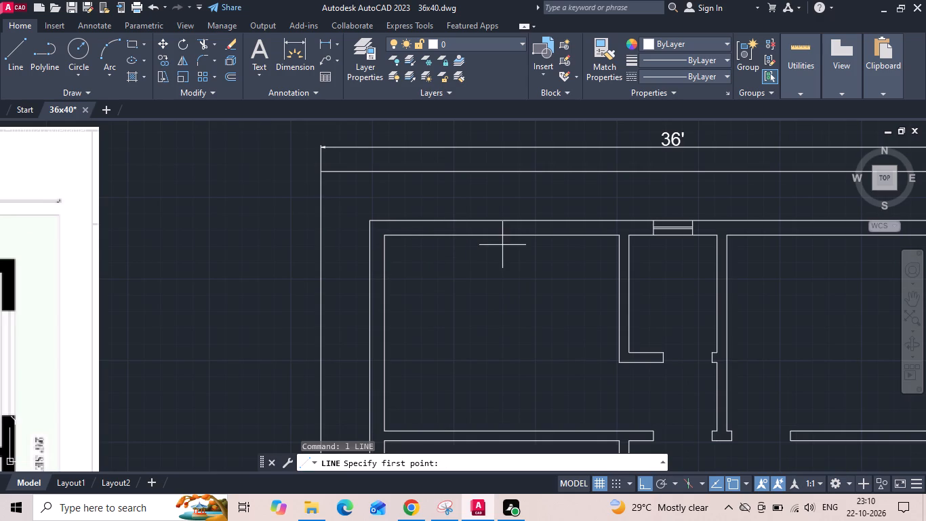
{"action": "left_click", "coordinate": [497, 234]}
{"action": "scroll", "coordinate": [498, 225], "scroll_direction": "up", "scroll_amount": 2}
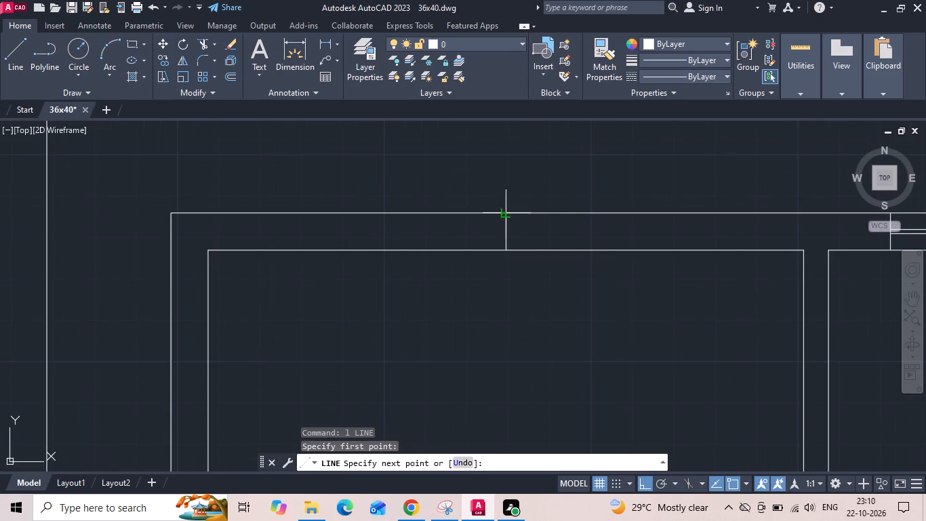
{"action": "left_click", "coordinate": [508, 174]}
{"action": "key", "text": "Escape"}
Offset the bedroom window's centre line 2' to both sides for the window jambs.
{"action": "type", "text": "o 2'"}
{"action": "key", "text": "Return"}
{"action": "left_click_drag", "start_coordinate": [505, 236], "coordinate": [496, 237]}
{"action": "left_click", "coordinate": [392, 252]}
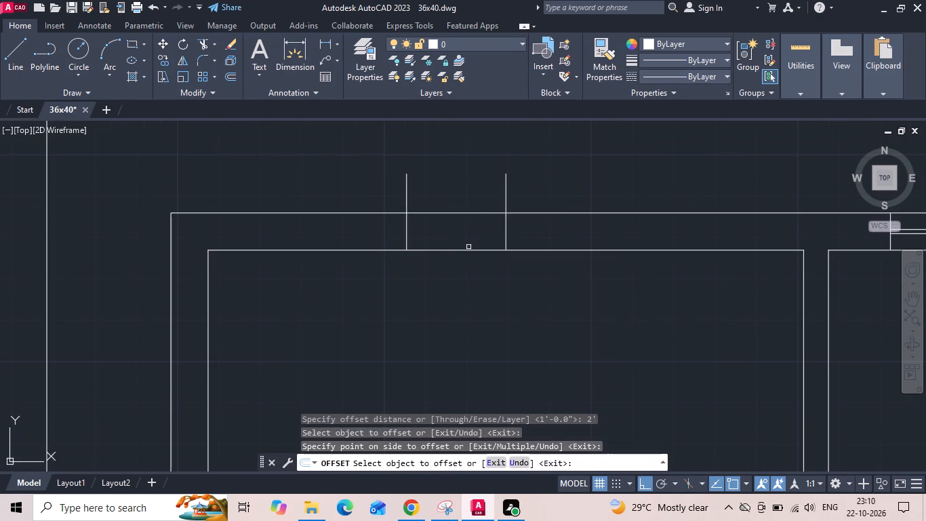
{"action": "left_click", "coordinate": [508, 229]}
{"action": "left_click", "coordinate": [571, 233]}
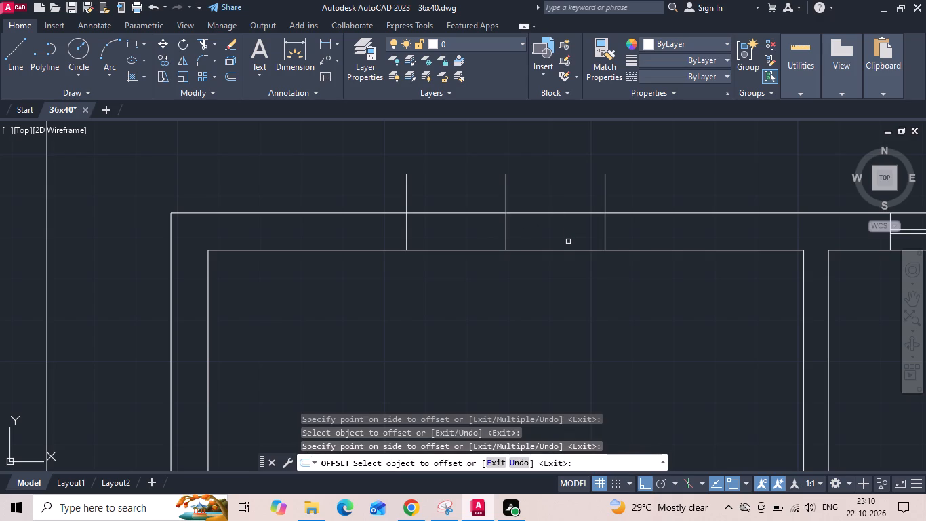
Trim the jamb lines beyond the outer face and remove the centre line of the upper-left bedroom's top-wall window.
{"action": "key", "text": "Escape"}
{"action": "key", "text": "t"}
{"action": "key", "text": "r"}
{"action": "key", "text": "space"}
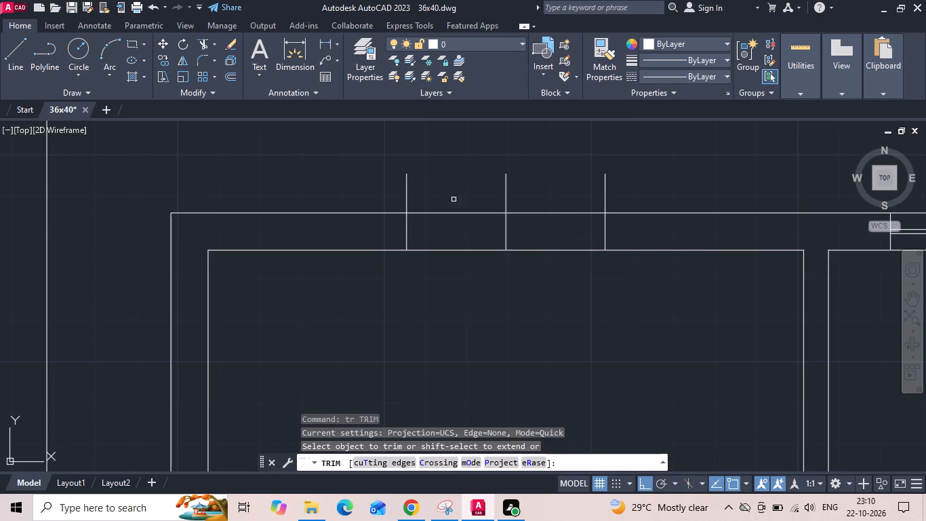
{"action": "left_click_drag", "start_coordinate": [329, 207], "coordinate": [624, 192]}
{"action": "left_click_drag", "start_coordinate": [497, 237], "coordinate": [563, 225]}
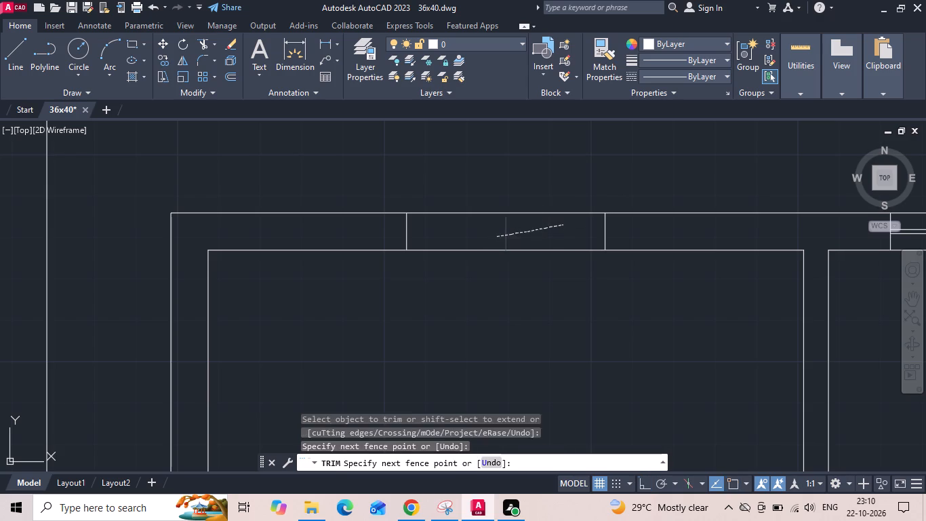
{"action": "scroll", "coordinate": [413, 164], "scroll_direction": "down", "scroll_amount": 1}
{"action": "key", "text": "Escape"}
Draw a horizontal line from the midpoint of the upper-left bedroom's left inner wall line, crossing past the outer face.
{"action": "scroll", "coordinate": [403, 185], "scroll_direction": "down", "scroll_amount": 1}
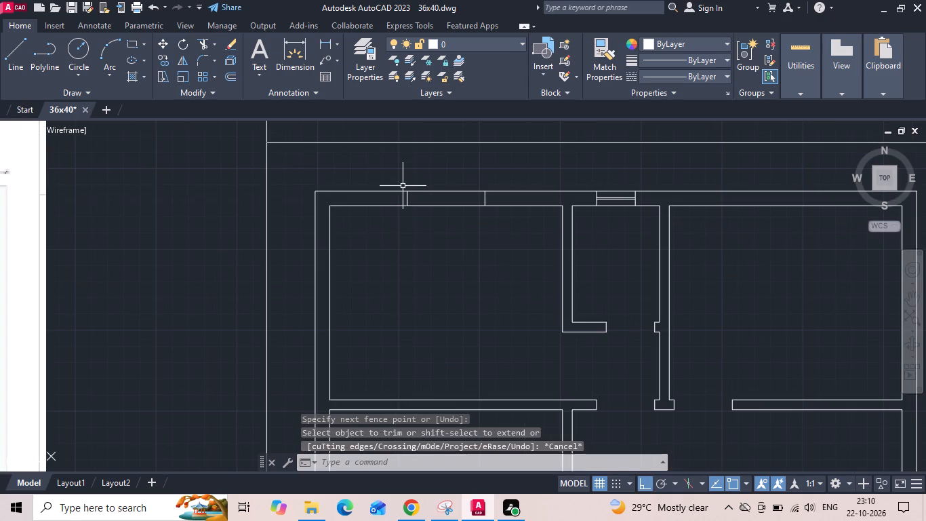
{"action": "type", "text": "l"}
{"action": "key", "text": "space"}
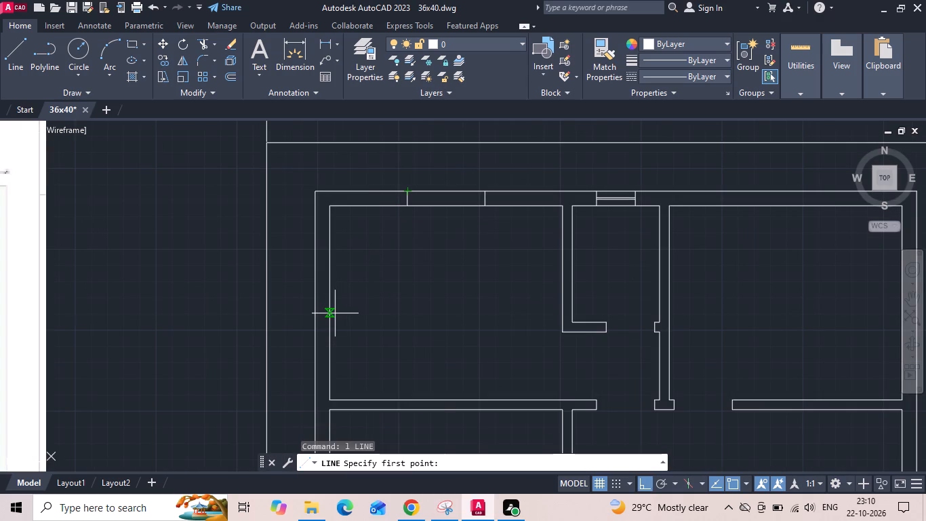
{"action": "left_click", "coordinate": [332, 307]}
{"action": "scroll", "coordinate": [304, 305], "scroll_direction": "up", "scroll_amount": 2}
{"action": "left_click", "coordinate": [300, 304]}
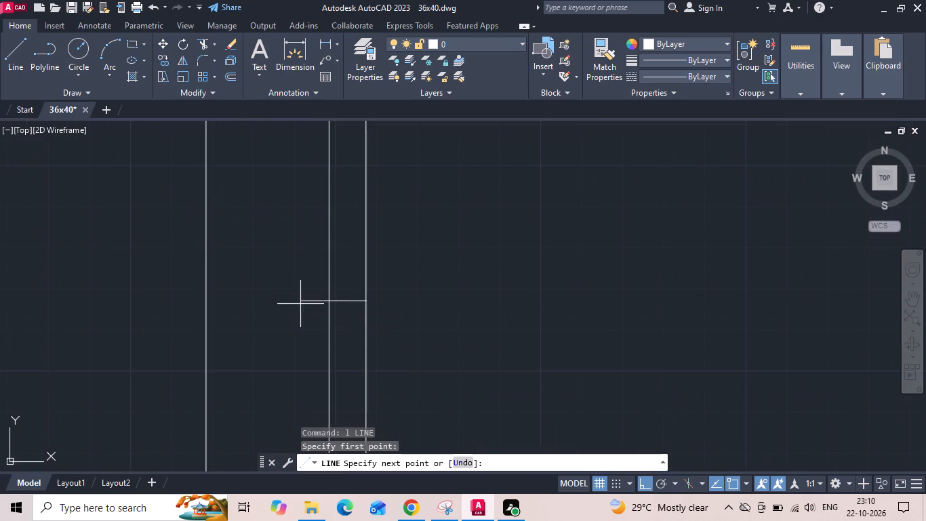
{"action": "key", "text": "Escape"}
Offset the bedroom's left-wall window centre line 2'6" to both sides for the jambs.
{"action": "type", "text": "o"}
{"action": "key", "text": "space"}
{"action": "type", "text": "2'"}
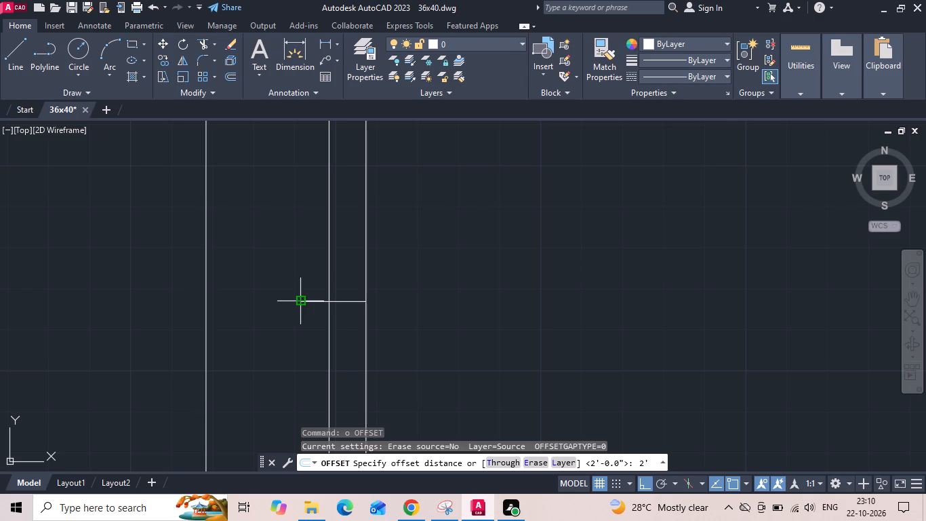
{"action": "type", "text": "6"}
{"action": "key", "text": "space"}
{"action": "left_click", "coordinate": [338, 303]}
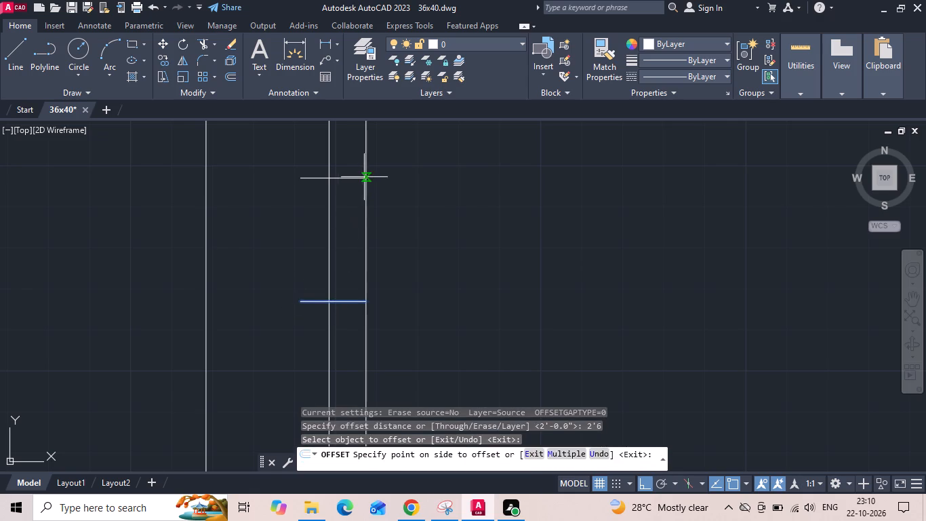
{"action": "left_click", "coordinate": [364, 177]}
{"action": "scroll", "coordinate": [359, 223], "scroll_direction": "down", "scroll_amount": 2}
{"action": "left_click", "coordinate": [355, 255]}
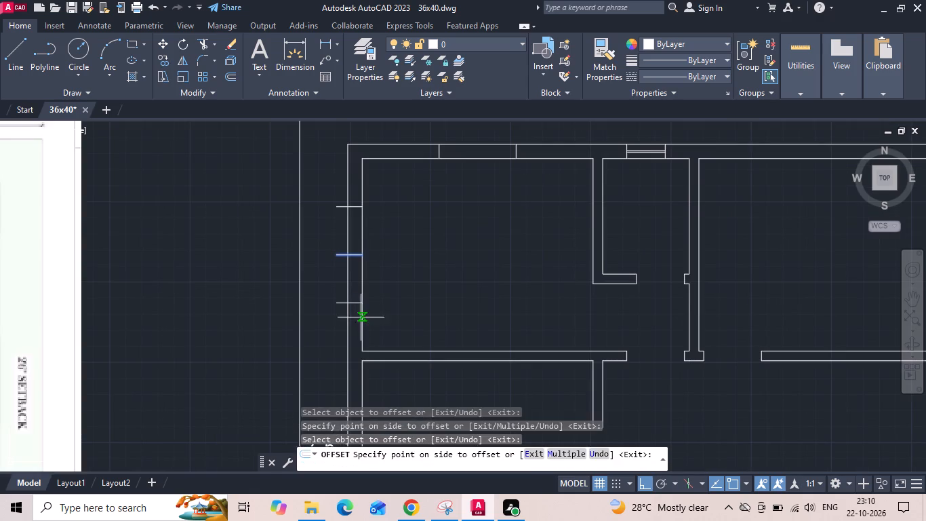
{"action": "left_click", "coordinate": [367, 322]}
{"action": "key", "text": "Escape"}
Trim the lines beyond the outer face at the bedroom's left-wall window and remove its centre line between the wall faces.
{"action": "type", "text": "tr"}
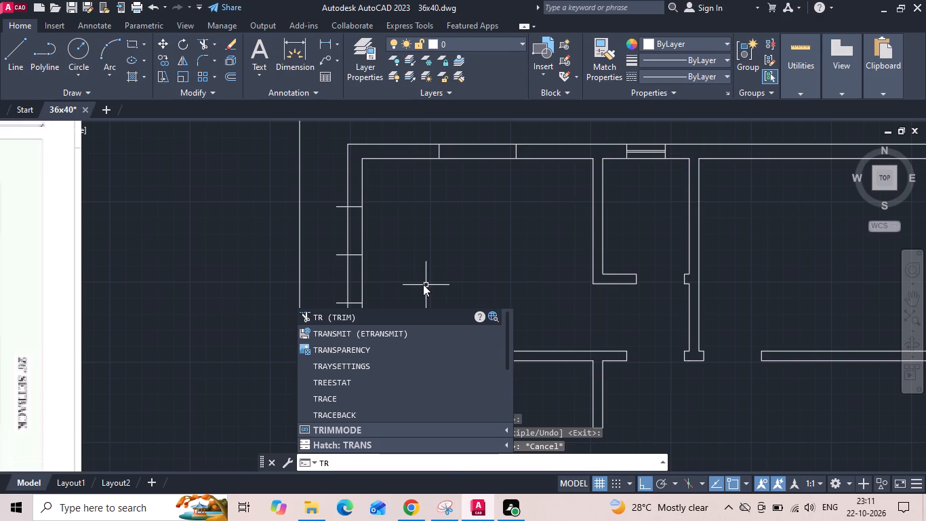
{"action": "key", "text": "space"}
{"action": "key", "text": "space"}
{"action": "left_click", "coordinate": [342, 199]}
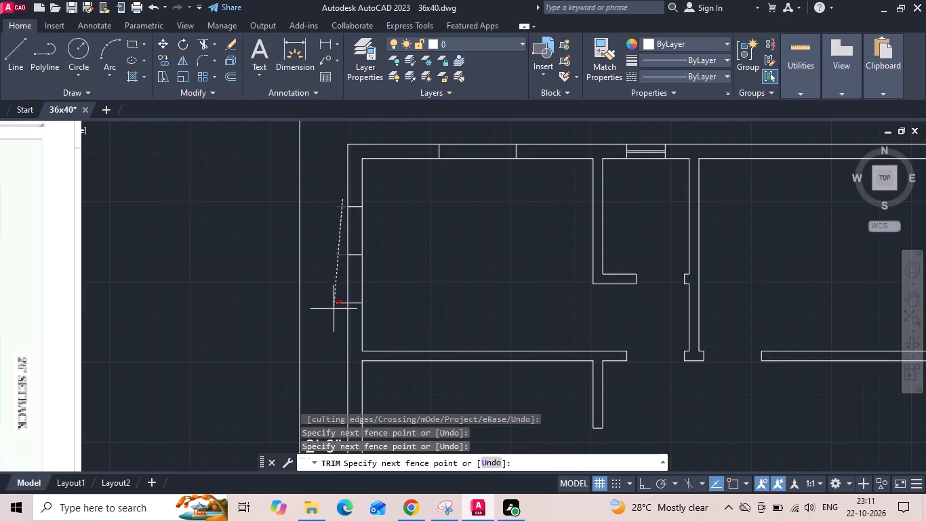
{"action": "left_click", "coordinate": [341, 332]}
{"action": "left_click", "coordinate": [354, 255]}
{"action": "key", "text": "Escape"}
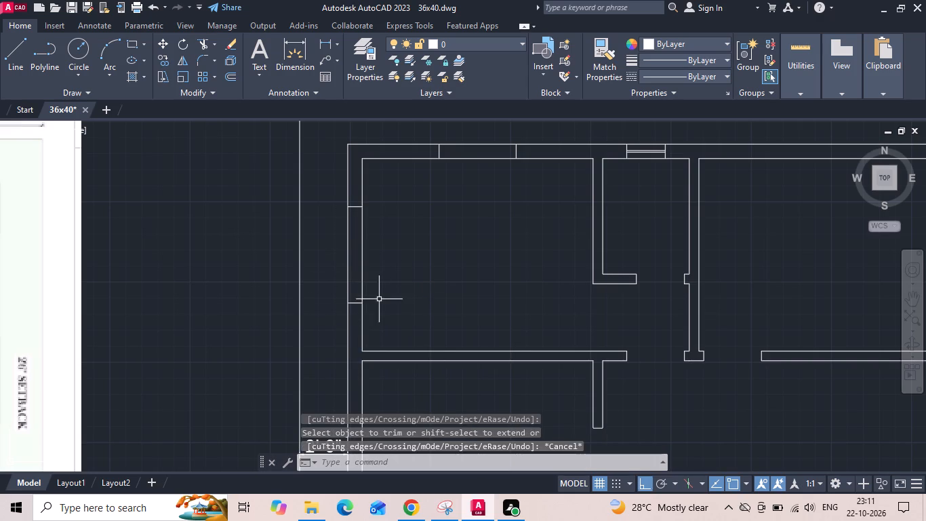
Draw a horizontal line from the midpoint of the dining area's left inner wall line, crossing past the outer face.
{"action": "middle_click_drag", "start_coordinate": [380, 297], "coordinate": [388, 222]}
{"action": "middle_click_drag", "start_coordinate": [395, 332], "coordinate": [415, 191]}
{"action": "key", "text": "Escape"}
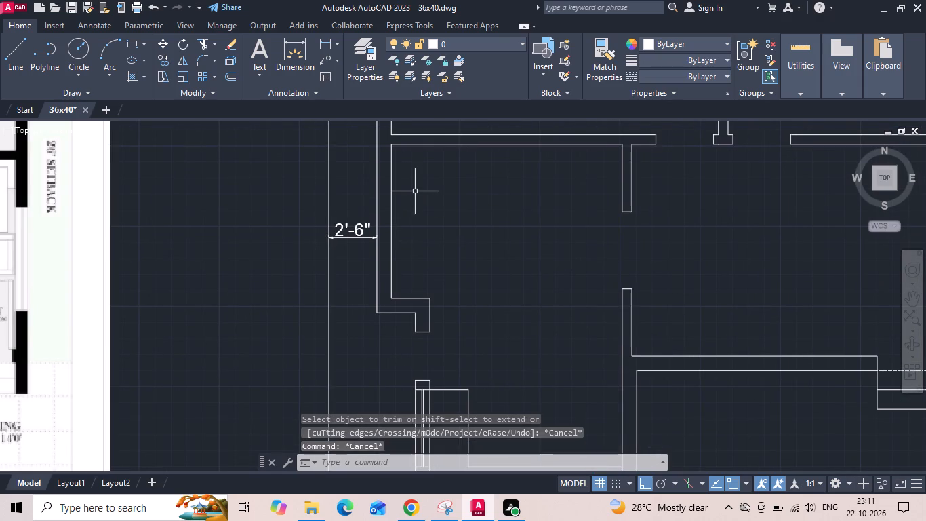
{"action": "key", "text": "l"}
{"action": "key", "text": "space"}
{"action": "left_click", "coordinate": [395, 223]}
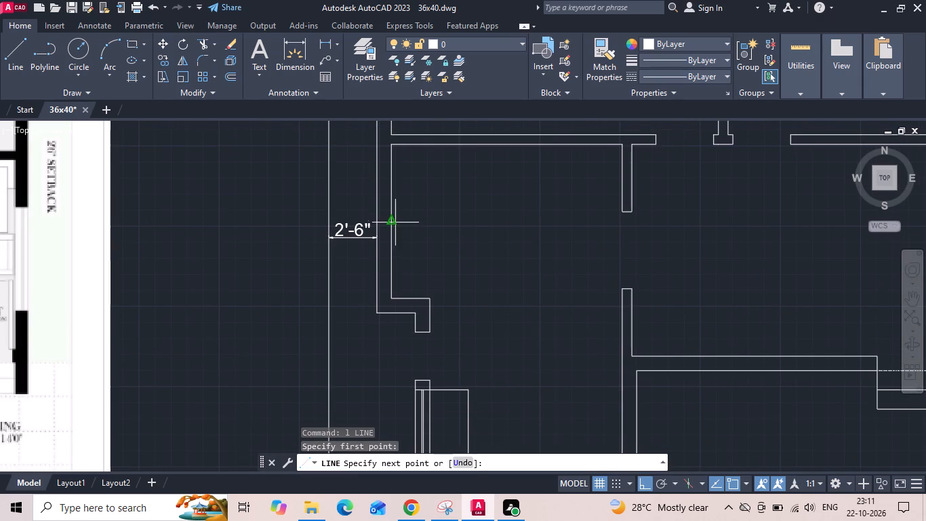
{"action": "scroll", "coordinate": [365, 223], "scroll_direction": "up", "scroll_amount": 2}
{"action": "left_click", "coordinate": [325, 200]}
{"action": "key", "text": "Escape"}
Offset the dining window's centre line 2' to both sides for the jambs.
{"action": "type", "text": "o 2'"}
{"action": "key", "text": "Return"}
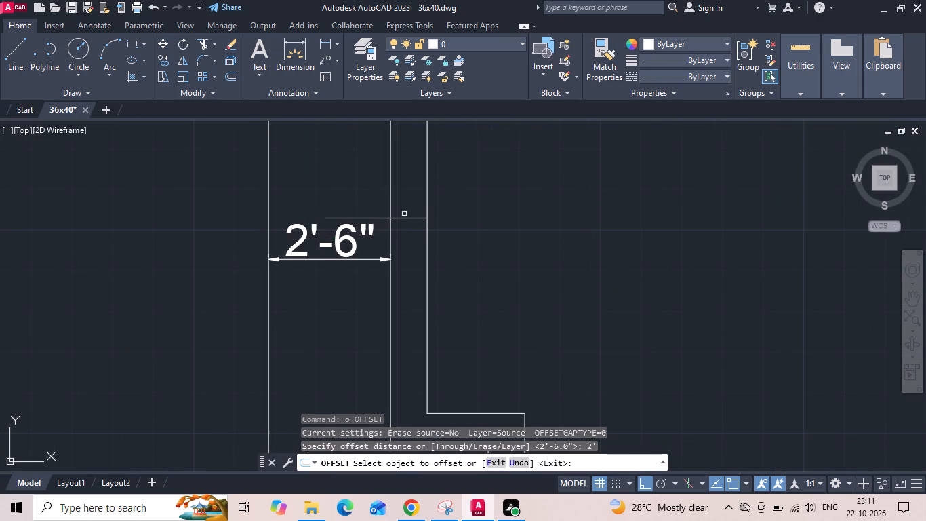
{"action": "left_click", "coordinate": [407, 219]}
{"action": "left_click", "coordinate": [412, 182]}
{"action": "scroll", "coordinate": [412, 180], "scroll_direction": "down", "scroll_amount": 2}
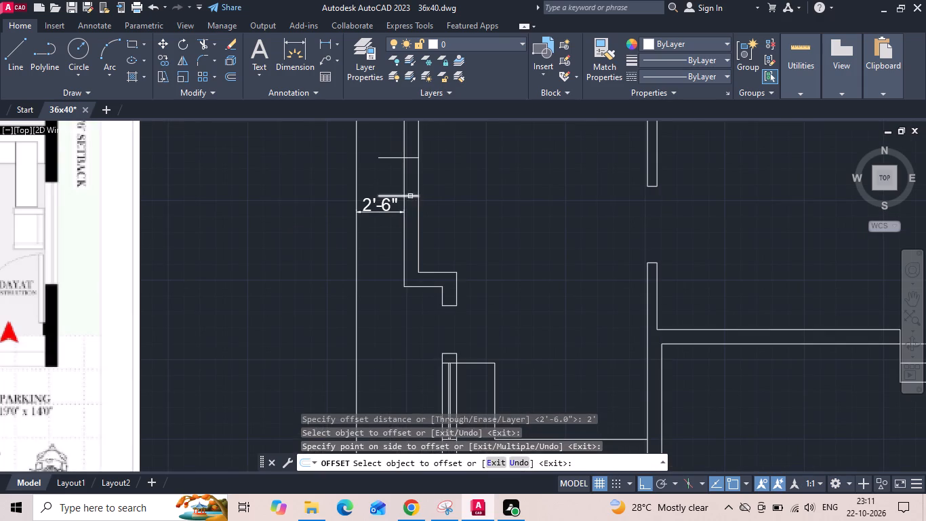
{"action": "left_click", "coordinate": [410, 196]}
{"action": "left_click", "coordinate": [408, 248]}
{"action": "key", "text": "Escape"}
Trim the dining window's lines beyond the outer wall face and remove its centre line between the wall faces.
{"action": "key", "text": "t"}
{"action": "key", "text": "r"}
{"action": "key", "text": "space"}
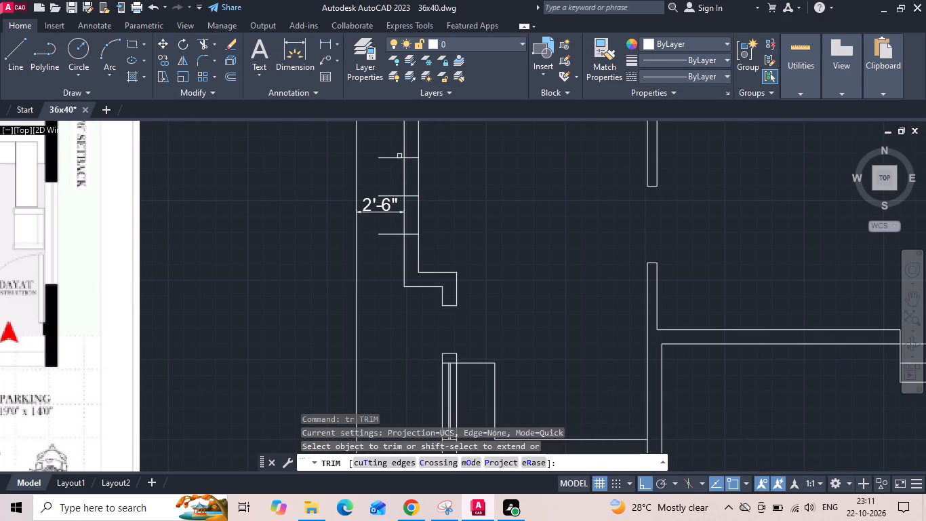
{"action": "left_click_drag", "start_coordinate": [391, 140], "coordinate": [392, 150]}
{"action": "left_click", "coordinate": [382, 274]}
{"action": "left_click", "coordinate": [409, 195]}
{"action": "key", "text": "Escape"}
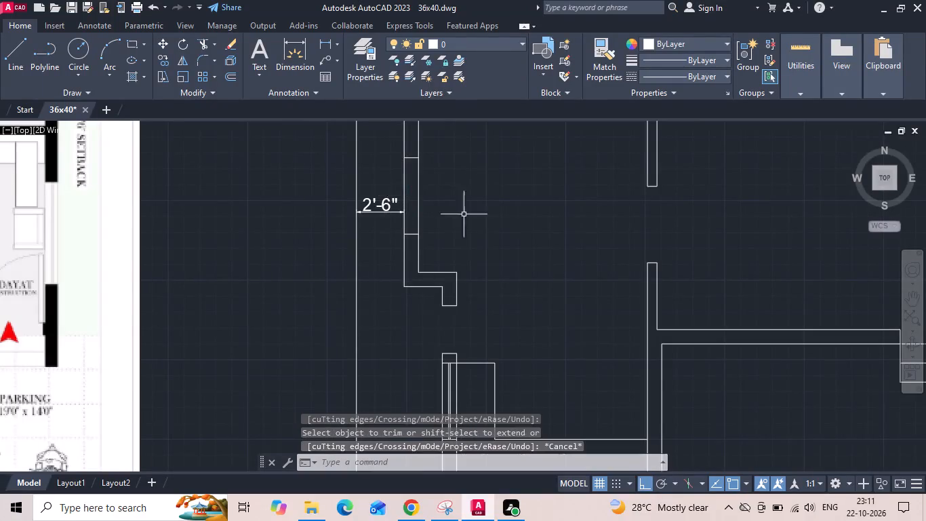
Draw a horizontal line outward from the midpoint of the living room's right inner wall line, crossing past the plot boundary.
{"action": "scroll", "coordinate": [391, 250], "scroll_direction": "down", "scroll_amount": 2}
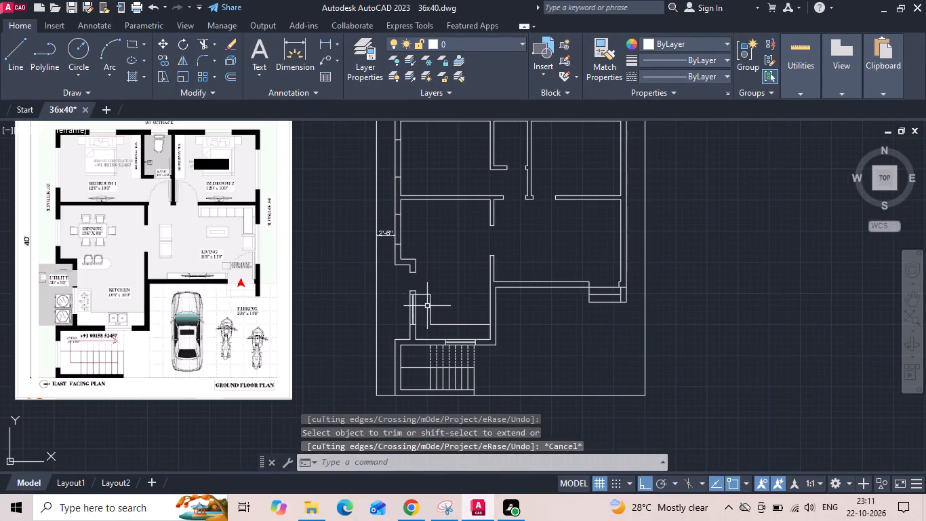
{"action": "middle_click_drag", "start_coordinate": [425, 301], "coordinate": [411, 269]}
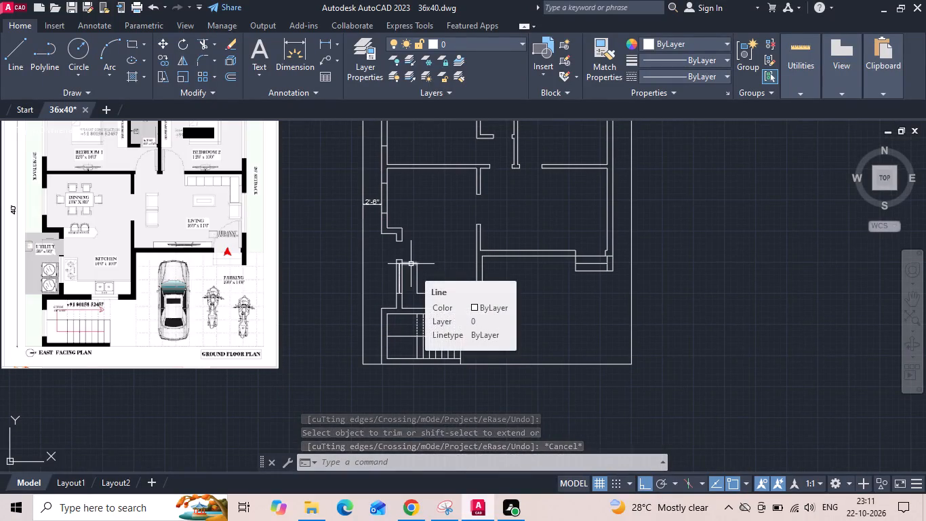
{"action": "scroll", "coordinate": [684, 211], "scroll_direction": "up", "scroll_amount": 1}
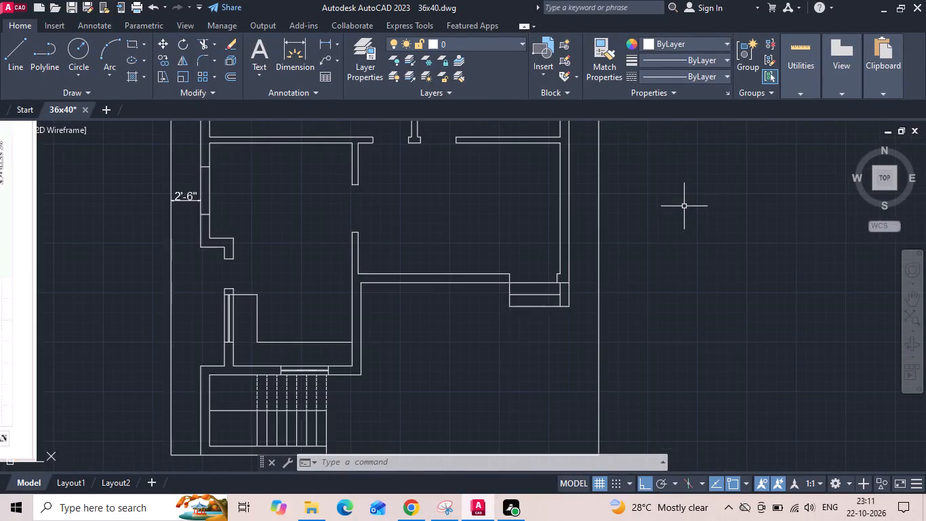
{"action": "type", "text": "l"}
{"action": "key", "text": "space"}
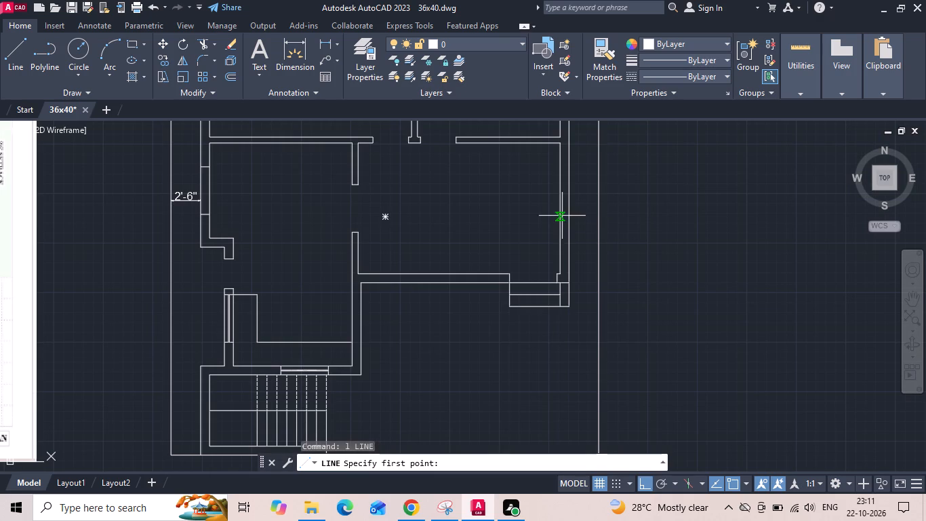
{"action": "left_click_drag", "start_coordinate": [561, 210], "coordinate": [569, 211]}
{"action": "scroll", "coordinate": [660, 214], "scroll_direction": "up", "scroll_amount": 1}
{"action": "left_click", "coordinate": [662, 214]}
{"action": "key", "text": "Escape"}
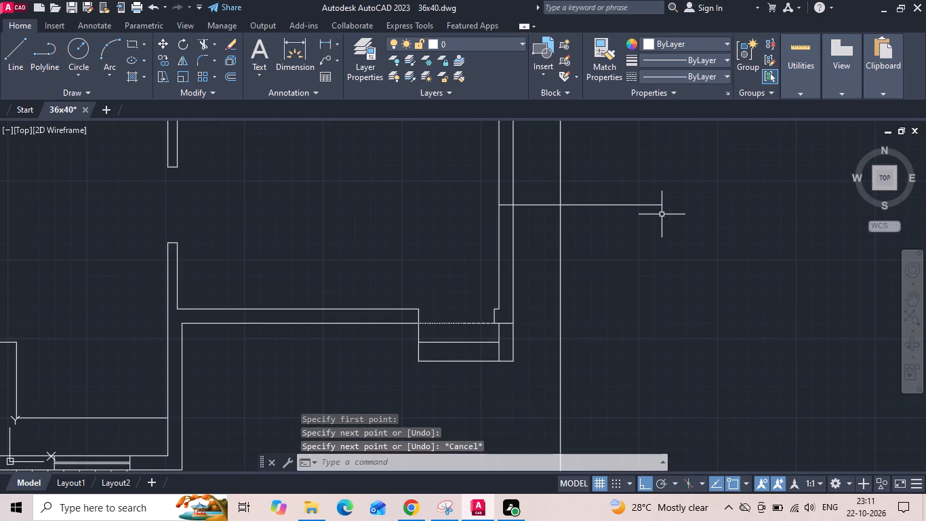
Offset the living room window's centre line 3' to both sides for the jambs.
{"action": "type", "text": "o 3'"}
{"action": "key", "text": "Return"}
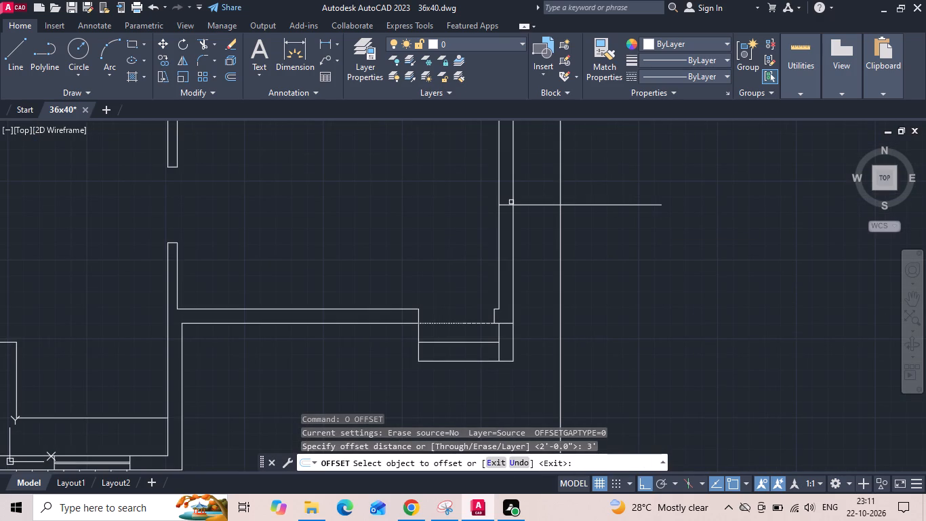
{"action": "left_click", "coordinate": [532, 203]}
{"action": "left_click", "coordinate": [540, 170]}
{"action": "left_click", "coordinate": [534, 206]}
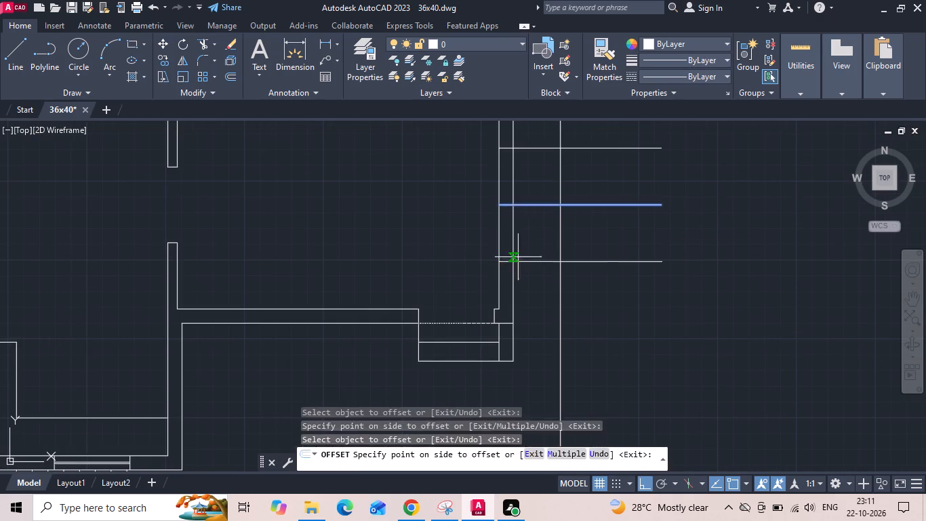
{"action": "left_click", "coordinate": [518, 258]}
{"action": "key", "text": "Escape"}
Trim the living room window's centre line inside the wall and the three lines between the outer face and plot boundary.
{"action": "type", "text": "tr"}
{"action": "key", "text": "space"}
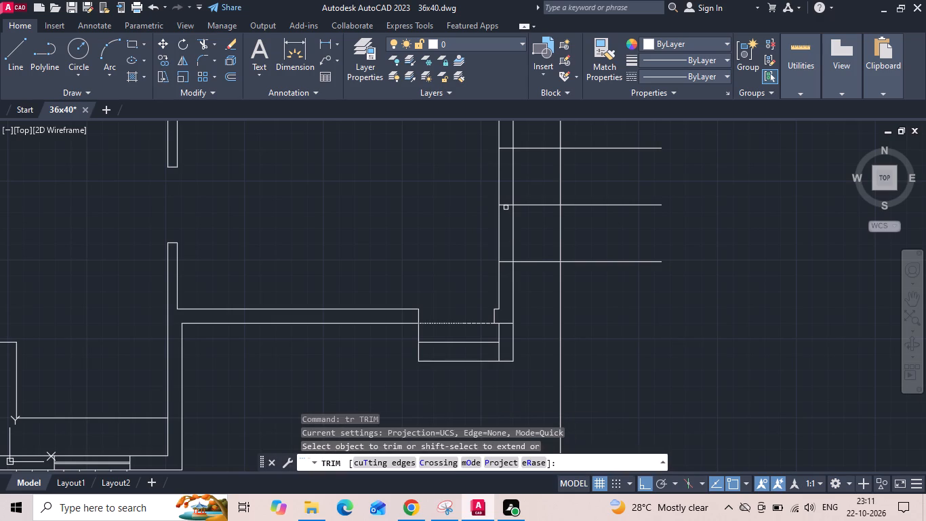
{"action": "left_click", "coordinate": [506, 206]}
{"action": "left_click_drag", "start_coordinate": [523, 140], "coordinate": [527, 282]}
{"action": "key", "text": "Escape"}
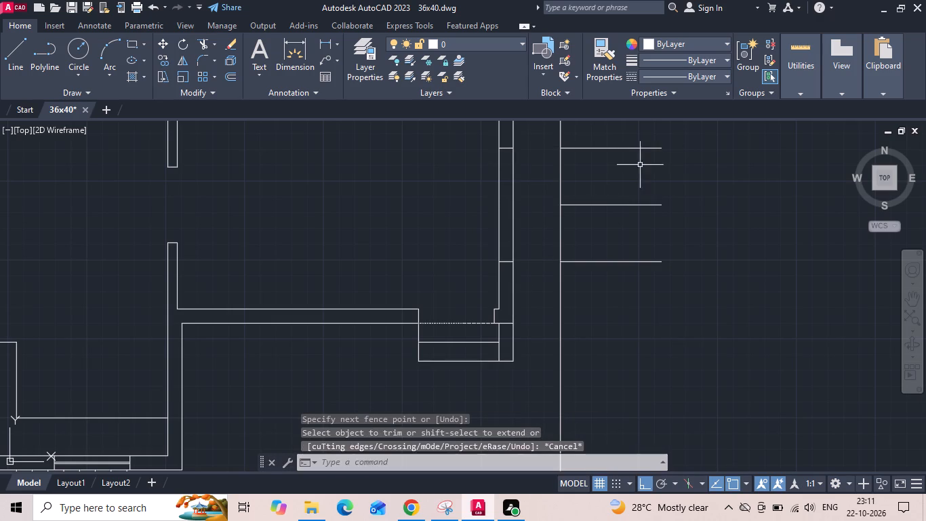
Erase the three leftover line pieces outside the right plot boundary.
{"action": "left_click_drag", "start_coordinate": [668, 141], "coordinate": [648, 216]}
{"action": "left_click", "coordinate": [607, 313]}
{"action": "key", "text": "Delete"}
Mirror the upper-left bedroom's four window jambs about the toilet window's vertical centre line into the upper-right bedroom, keeping the originals.
{"action": "scroll", "coordinate": [580, 313], "scroll_direction": "down", "scroll_amount": 1}
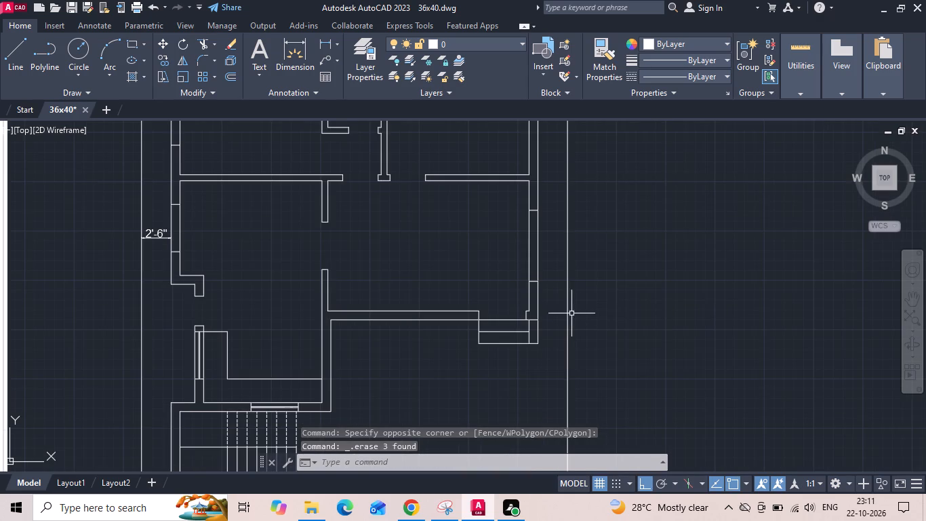
{"action": "middle_click_drag", "start_coordinate": [536, 265], "coordinate": [536, 358]}
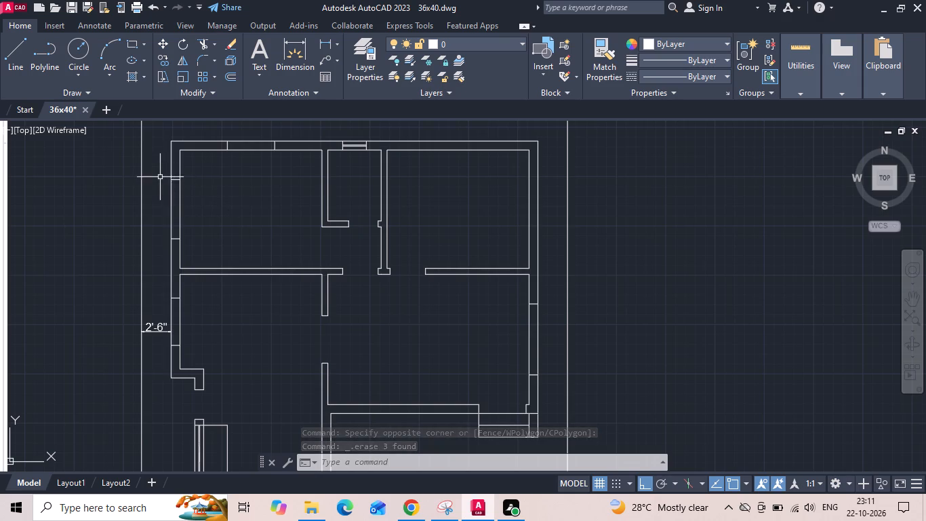
{"action": "left_click_drag", "start_coordinate": [160, 172], "coordinate": [165, 180]}
{"action": "left_click", "coordinate": [223, 249]}
{"action": "left_click_drag", "start_coordinate": [209, 127], "coordinate": [241, 158]}
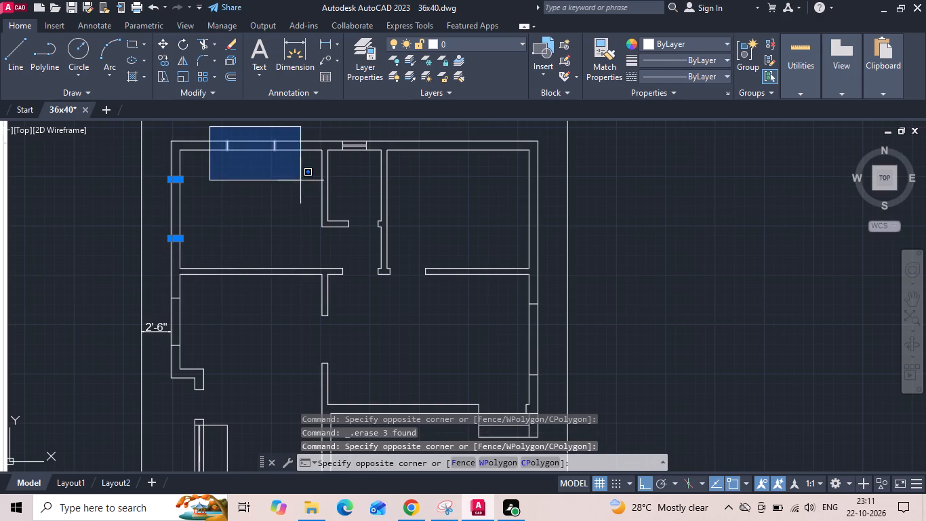
{"action": "left_click", "coordinate": [307, 182]}
{"action": "type", "text": "mi"}
{"action": "key", "text": "space"}
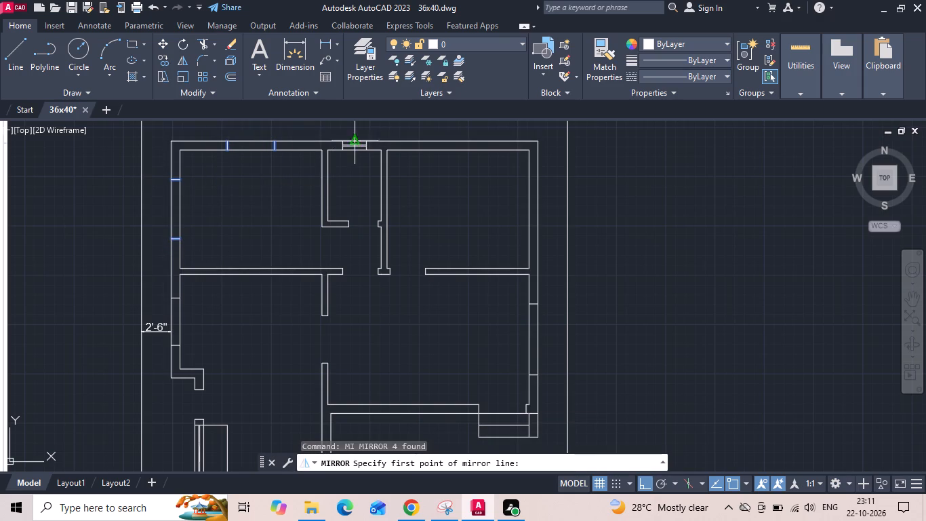
{"action": "left_click", "coordinate": [354, 138]}
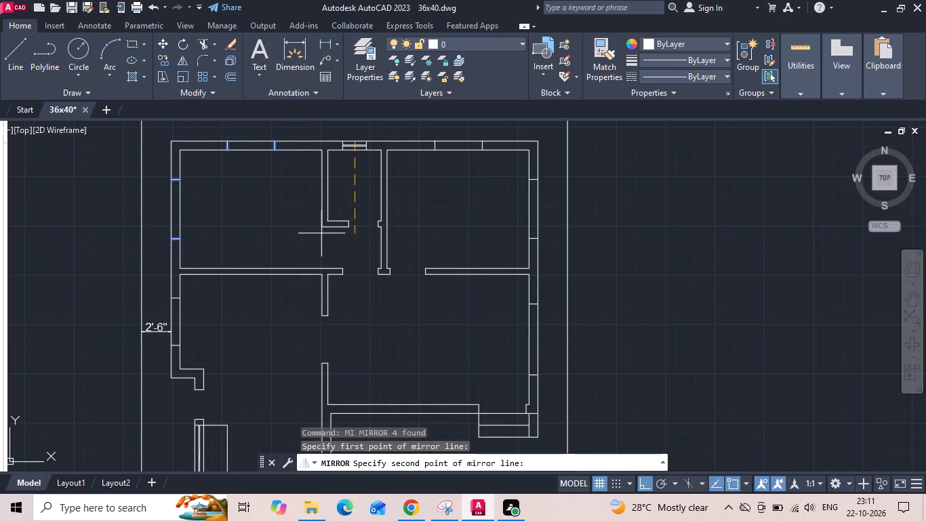
{"action": "left_click", "coordinate": [308, 244]}
{"action": "key", "text": "b"}
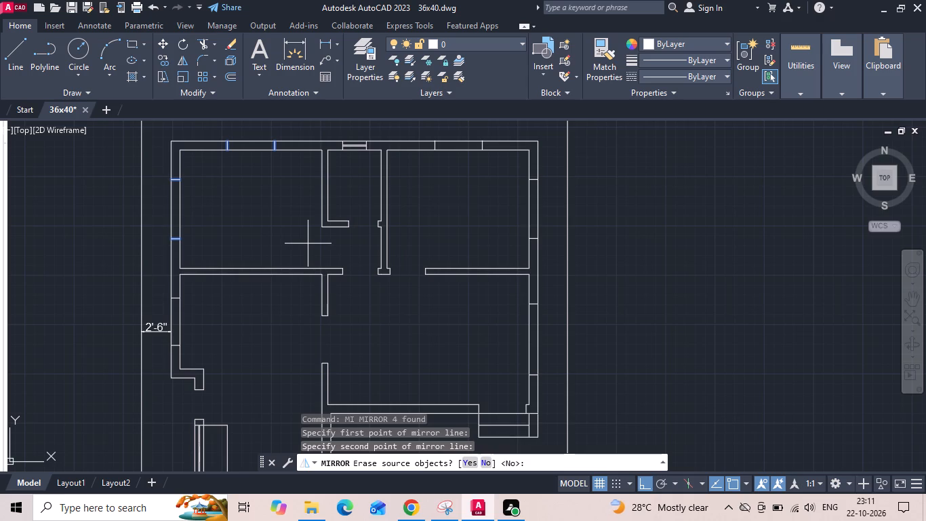
{"action": "key", "text": "BackSpace"}
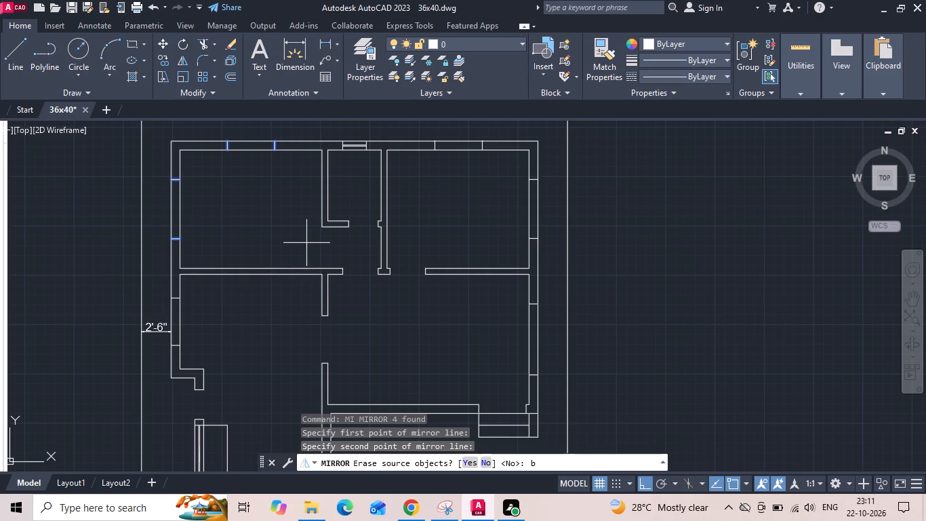
{"action": "type", "text": "n"}
{"action": "key", "text": "space"}
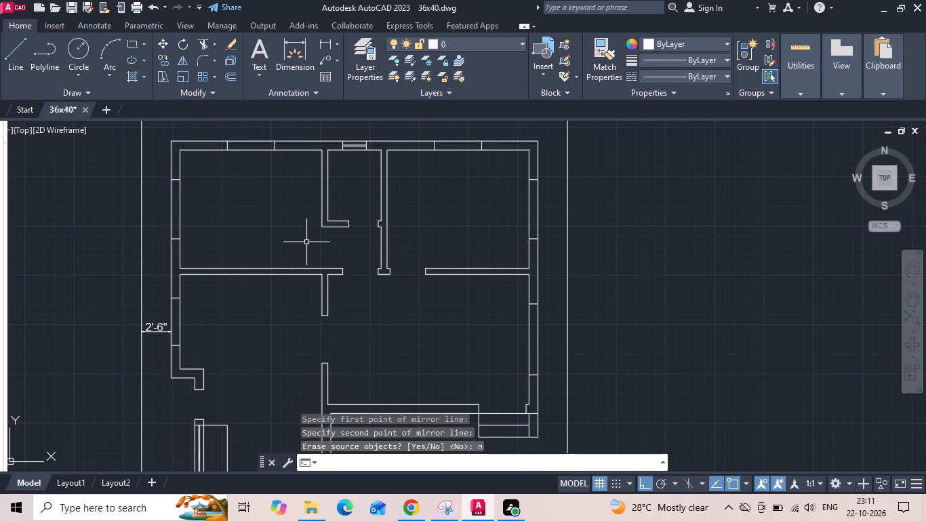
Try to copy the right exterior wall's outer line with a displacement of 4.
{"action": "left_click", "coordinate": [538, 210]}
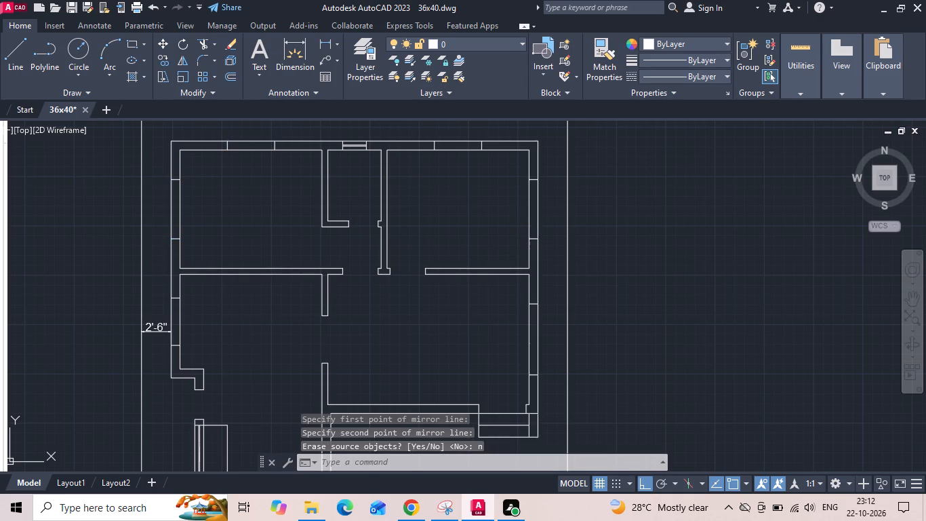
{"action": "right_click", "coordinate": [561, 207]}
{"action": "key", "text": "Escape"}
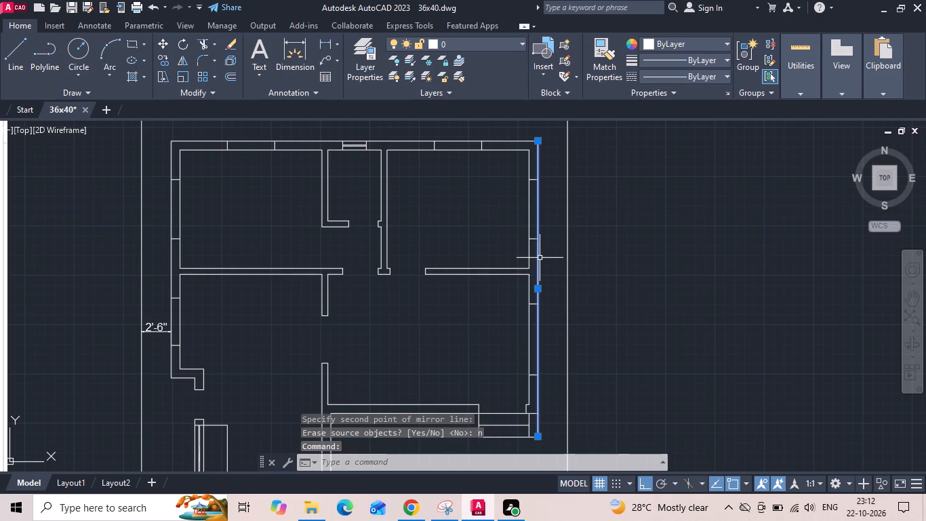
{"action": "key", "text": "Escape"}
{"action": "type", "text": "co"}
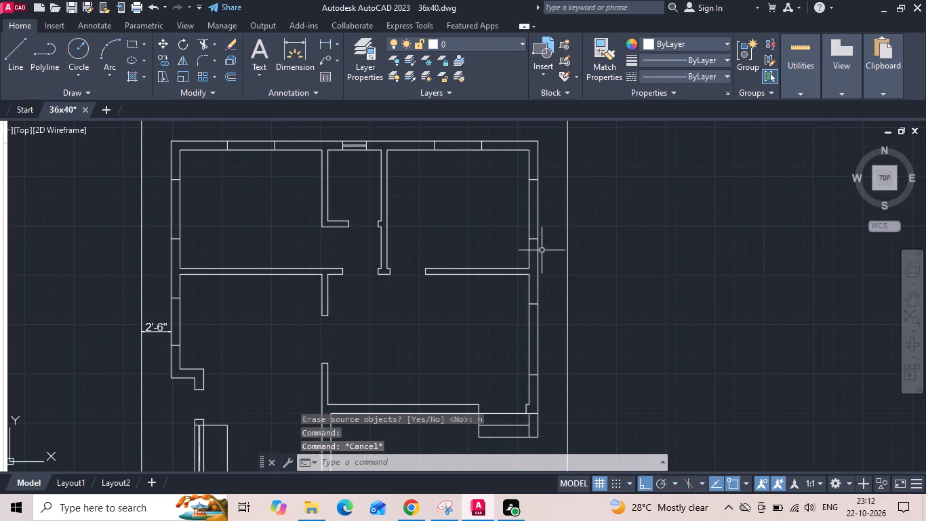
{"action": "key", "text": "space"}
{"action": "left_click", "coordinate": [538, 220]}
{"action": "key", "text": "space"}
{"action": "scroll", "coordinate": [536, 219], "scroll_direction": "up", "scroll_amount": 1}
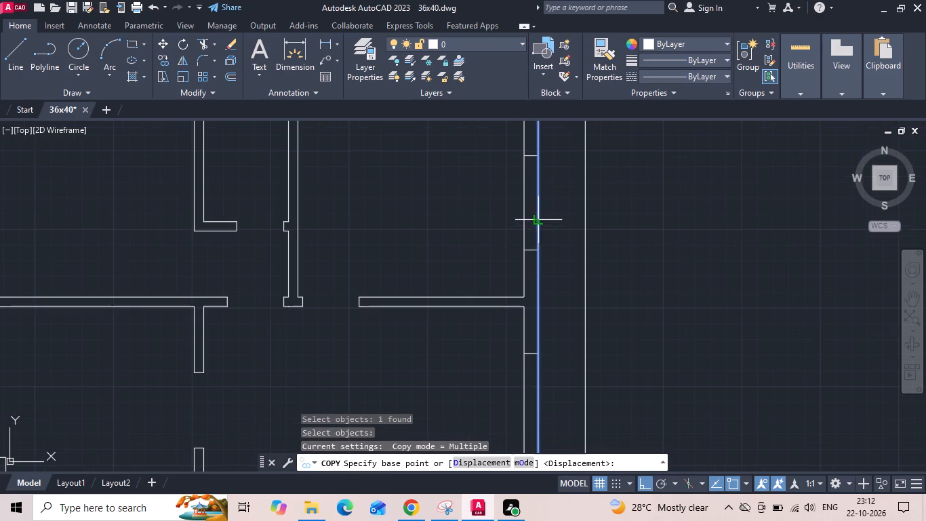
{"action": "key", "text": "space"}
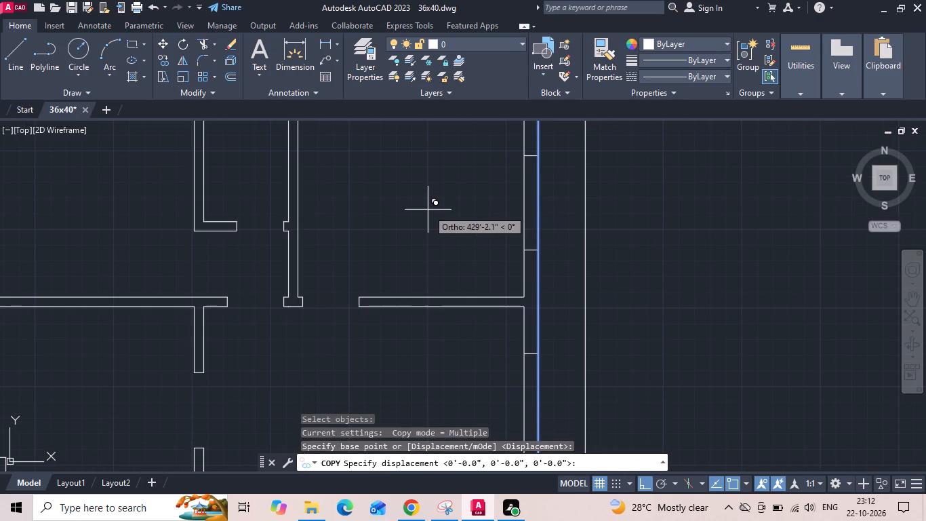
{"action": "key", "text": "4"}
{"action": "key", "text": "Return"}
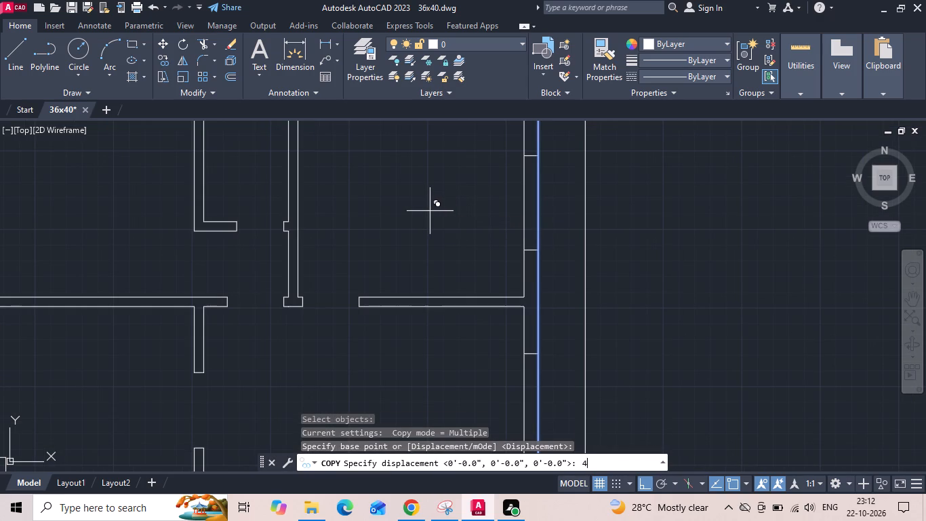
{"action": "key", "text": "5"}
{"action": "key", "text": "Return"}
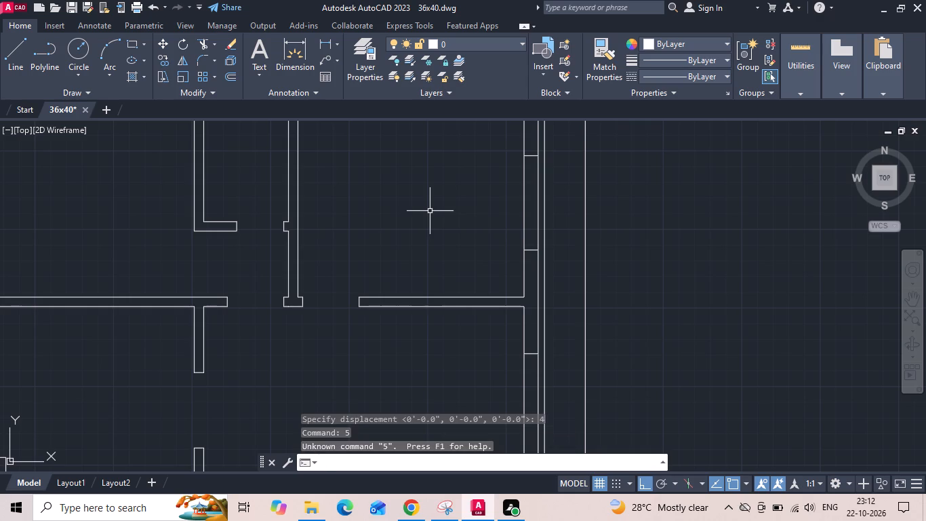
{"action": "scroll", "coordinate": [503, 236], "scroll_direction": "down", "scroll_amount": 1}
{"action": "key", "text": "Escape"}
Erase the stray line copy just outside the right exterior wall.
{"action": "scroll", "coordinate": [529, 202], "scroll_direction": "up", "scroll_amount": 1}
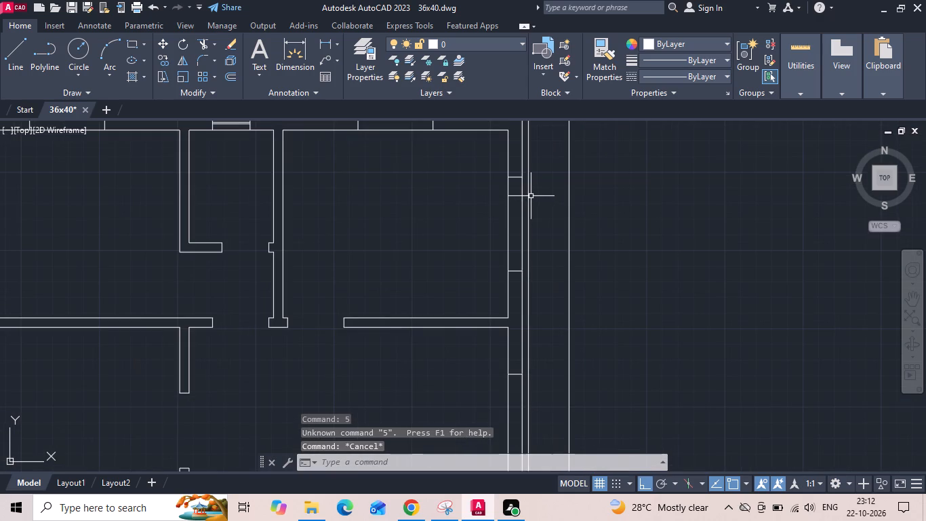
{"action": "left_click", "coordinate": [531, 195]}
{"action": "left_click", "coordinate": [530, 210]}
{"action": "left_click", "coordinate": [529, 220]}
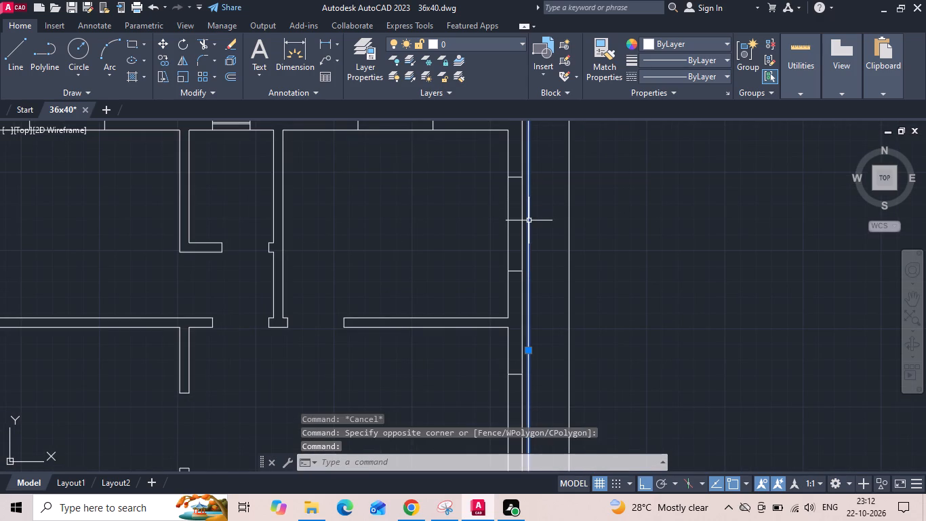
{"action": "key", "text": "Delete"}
Copy the right exterior wall's outer line 4" and 5" inward as the window glass lines.
{"action": "left_click", "coordinate": [520, 231]}
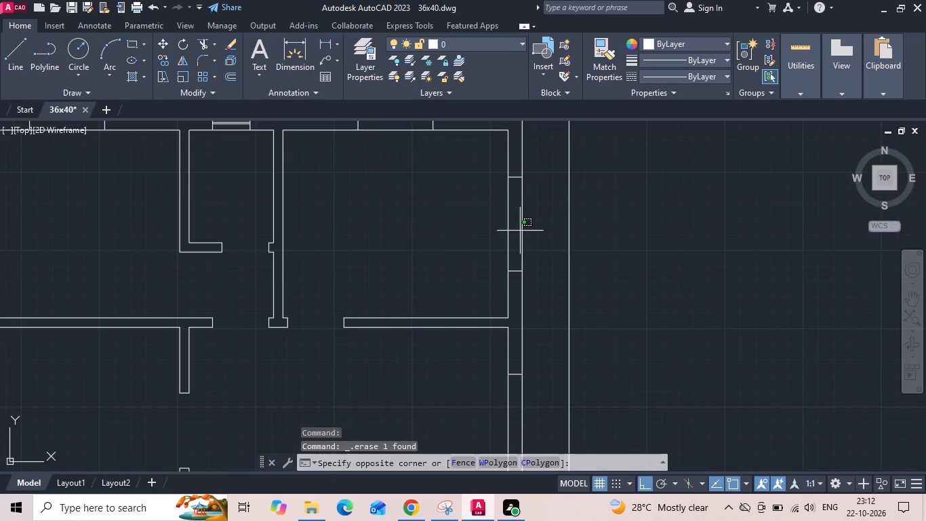
{"action": "right_click", "coordinate": [520, 231]}
{"action": "left_click", "coordinate": [522, 226]}
{"action": "left_click", "coordinate": [523, 217]}
{"action": "right_click", "coordinate": [523, 217]}
{"action": "left_click", "coordinate": [546, 258]}
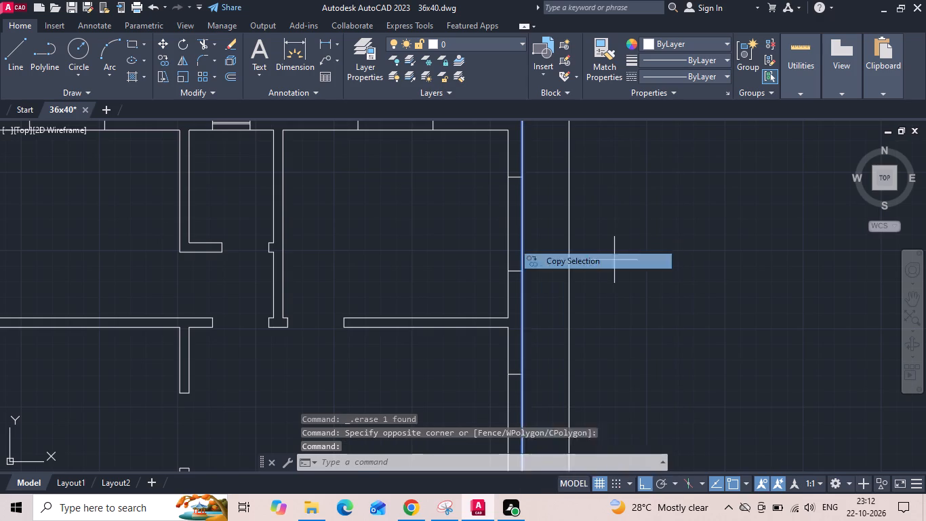
{"action": "left_click_drag", "start_coordinate": [752, 246], "coordinate": [742, 248]}
{"action": "key", "text": "4"}
{"action": "key", "text": "Return"}
{"action": "type", "text": "54"}
{"action": "key", "text": "BackSpace"}
{"action": "key", "text": "Return"}
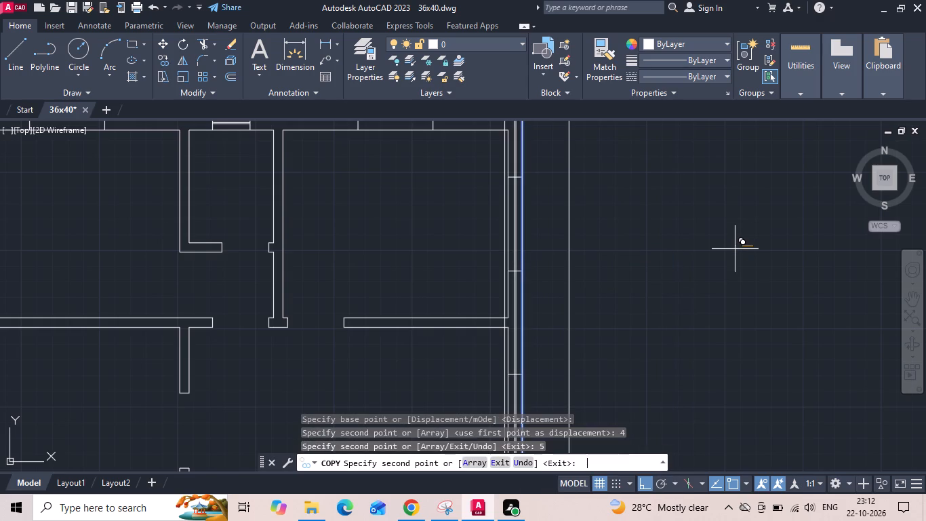
{"action": "key", "text": "Escape"}
Copy the upper-left bedroom's top inner wall line 4" and 5" up into the wall as glass lines.
{"action": "scroll", "coordinate": [712, 260], "scroll_direction": "down", "scroll_amount": 1}
{"action": "scroll", "coordinate": [388, 190], "scroll_direction": "up", "scroll_amount": 1}
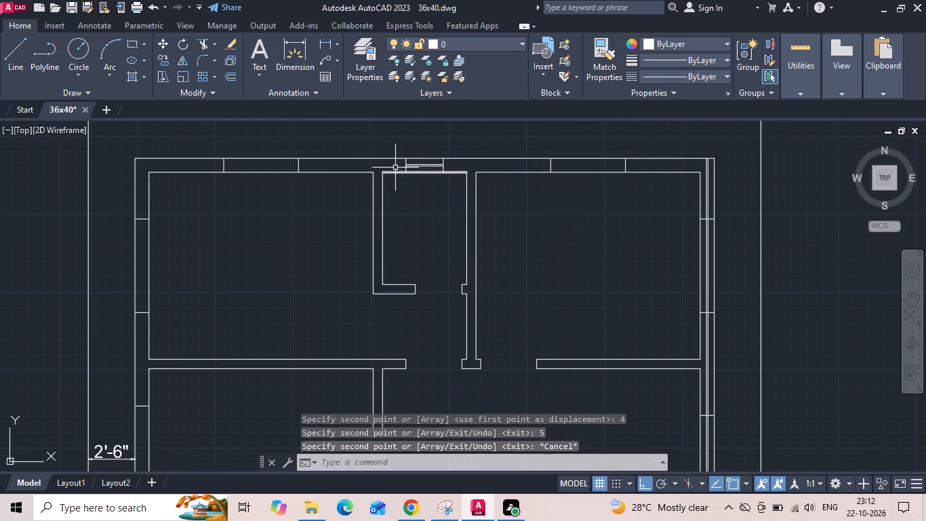
{"action": "left_click", "coordinate": [253, 168]}
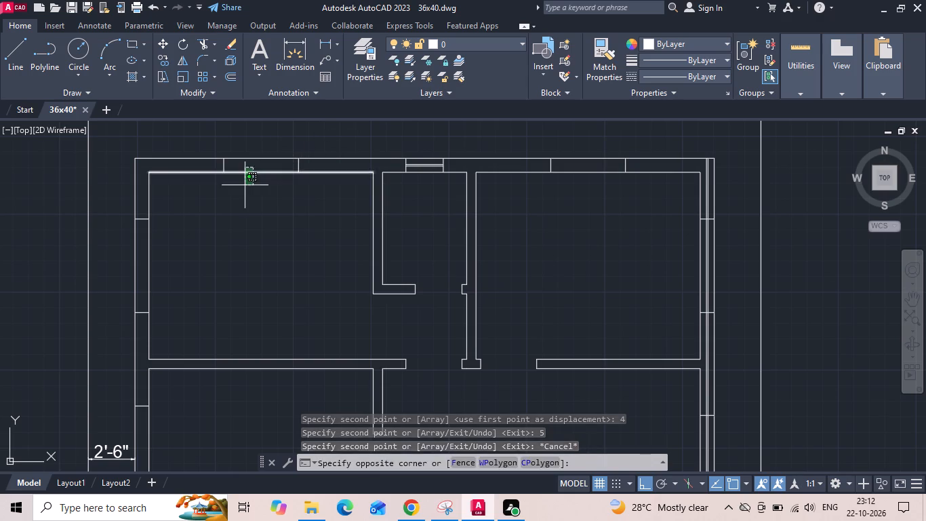
{"action": "left_click", "coordinate": [245, 186]}
{"action": "right_click", "coordinate": [245, 186]}
{"action": "left_click", "coordinate": [258, 254]}
{"action": "left_click", "coordinate": [226, 313]}
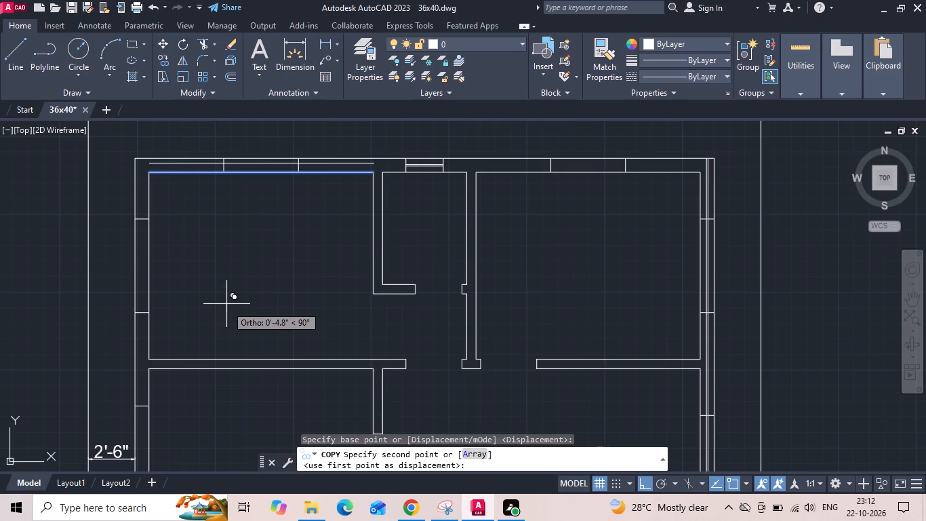
{"action": "type", "text": "4"}
{"action": "key", "text": "space"}
{"action": "type", "text": "5"}
{"action": "key", "text": "space"}
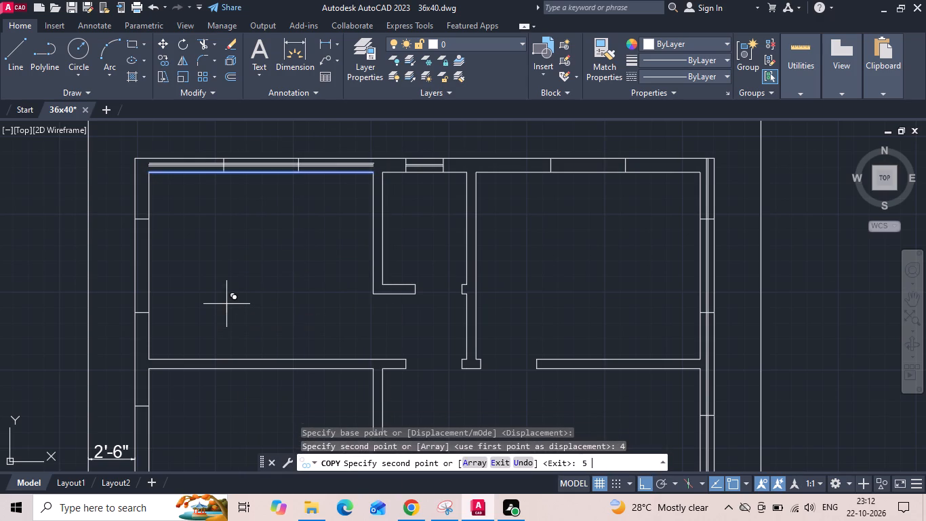
{"action": "key", "text": "Escape"}
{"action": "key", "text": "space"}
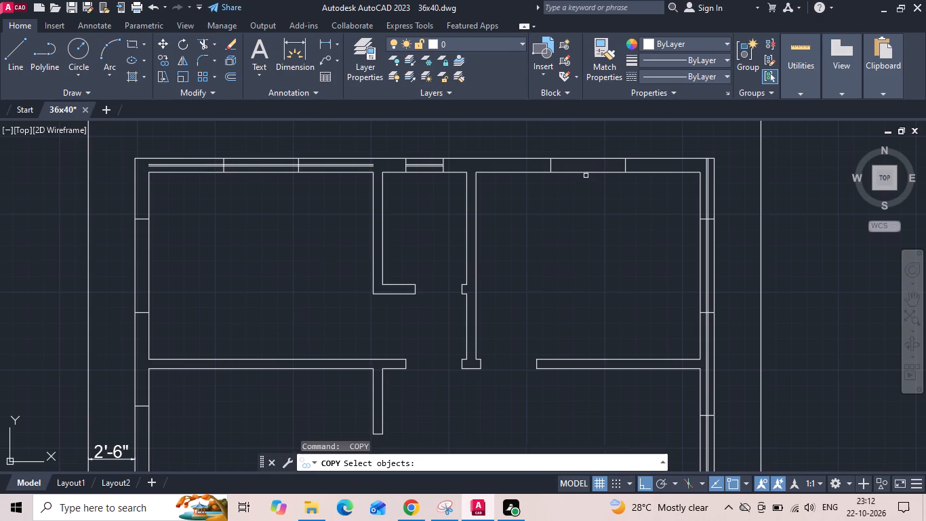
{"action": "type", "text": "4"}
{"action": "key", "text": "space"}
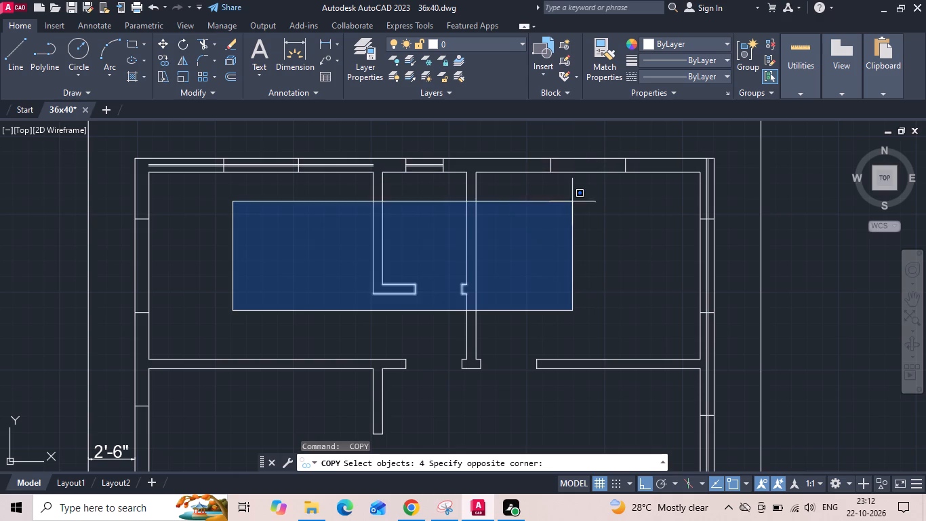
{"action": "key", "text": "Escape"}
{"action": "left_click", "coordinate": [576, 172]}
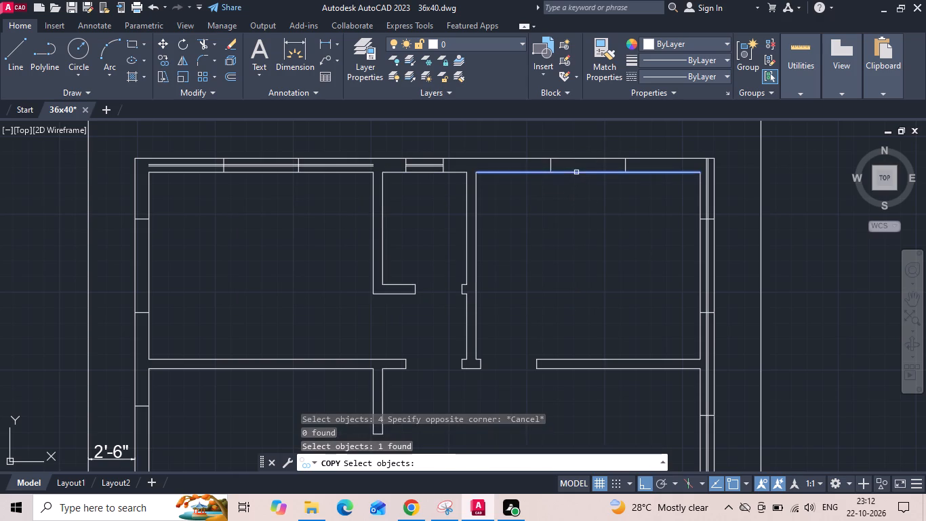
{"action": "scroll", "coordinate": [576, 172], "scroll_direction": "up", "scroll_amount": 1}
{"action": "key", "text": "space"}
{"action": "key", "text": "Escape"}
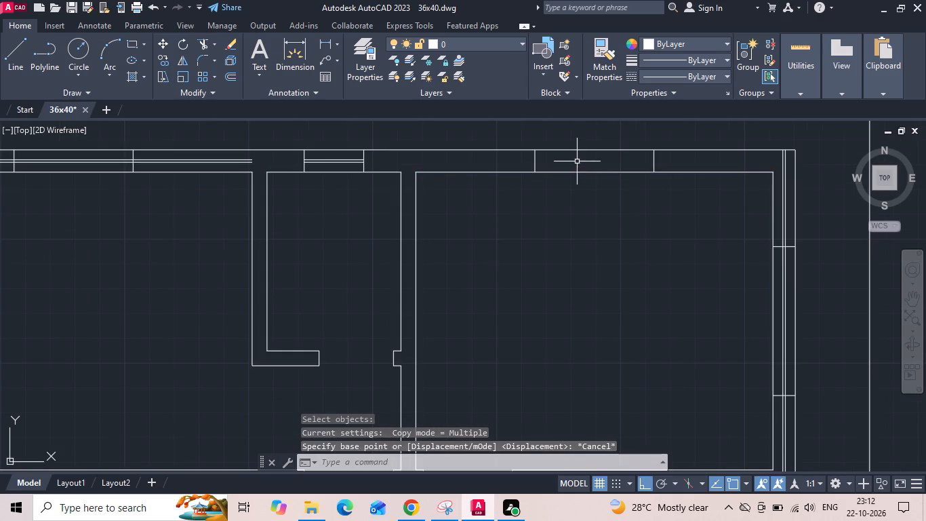
Copy the upper-right bedroom's top inner wall line 4" and 5" up into the wall as glass lines.
{"action": "left_click_drag", "start_coordinate": [583, 163], "coordinate": [570, 194]}
{"action": "left_click", "coordinate": [569, 199]}
{"action": "right_click", "coordinate": [569, 199]}
{"action": "left_click", "coordinate": [595, 267]}
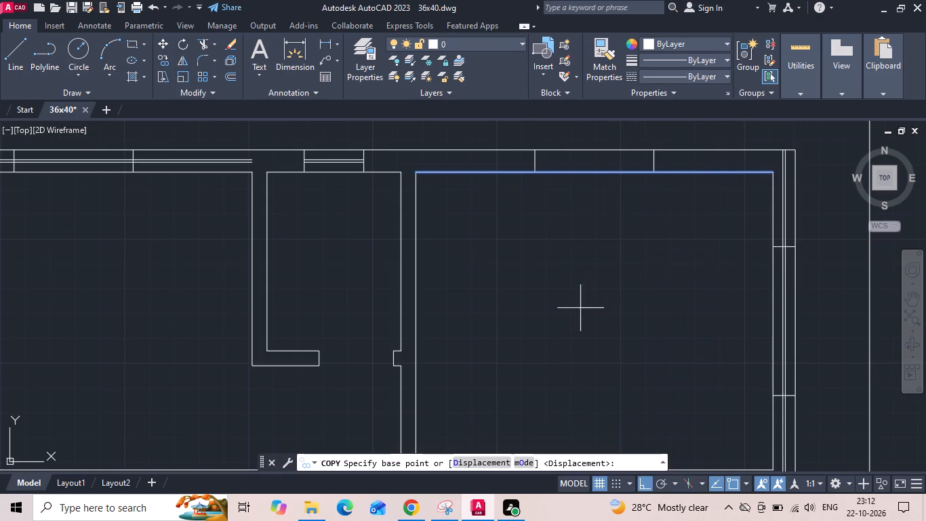
{"action": "left_click", "coordinate": [578, 312]}
{"action": "type", "text": "4 5"}
{"action": "key", "text": "space"}
{"action": "key", "text": "Escape"}
Copy the left exterior wall's outer line 4" and 5" inward as the window glass lines.
{"action": "scroll", "coordinate": [551, 206], "scroll_direction": "down", "scroll_amount": 2}
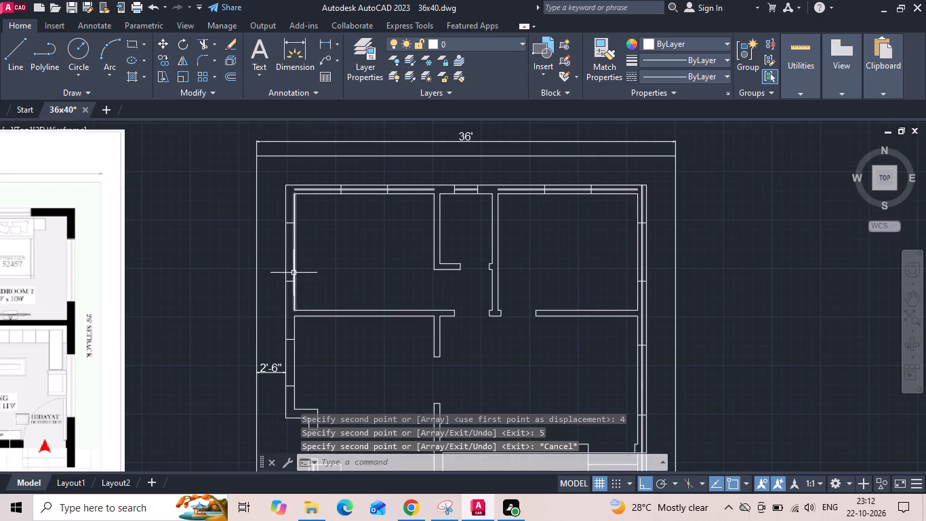
{"action": "left_click", "coordinate": [286, 257]}
{"action": "right_click", "coordinate": [286, 257]}
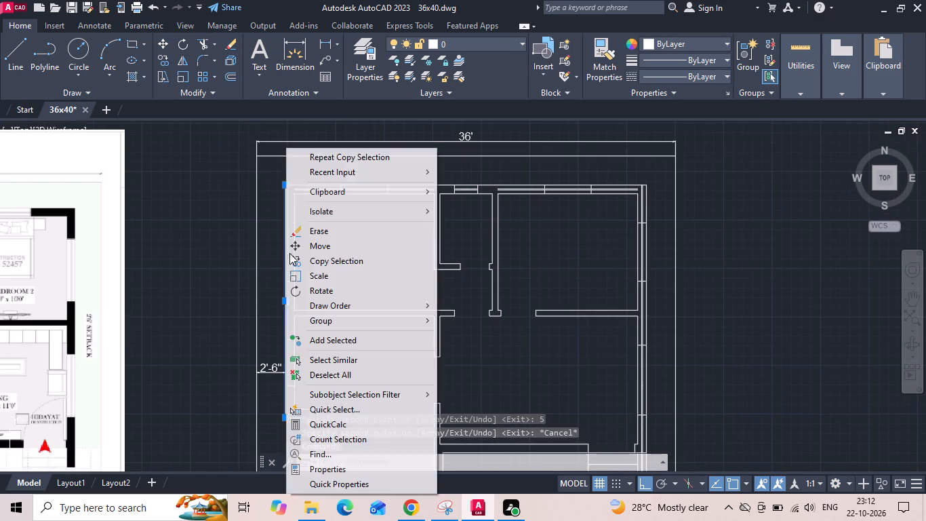
{"action": "left_click", "coordinate": [296, 264]}
{"action": "left_click_drag", "start_coordinate": [343, 255], "coordinate": [372, 260]}
{"action": "type", "text": "4 5"}
{"action": "key", "text": "space"}
{"action": "key", "text": "Escape"}
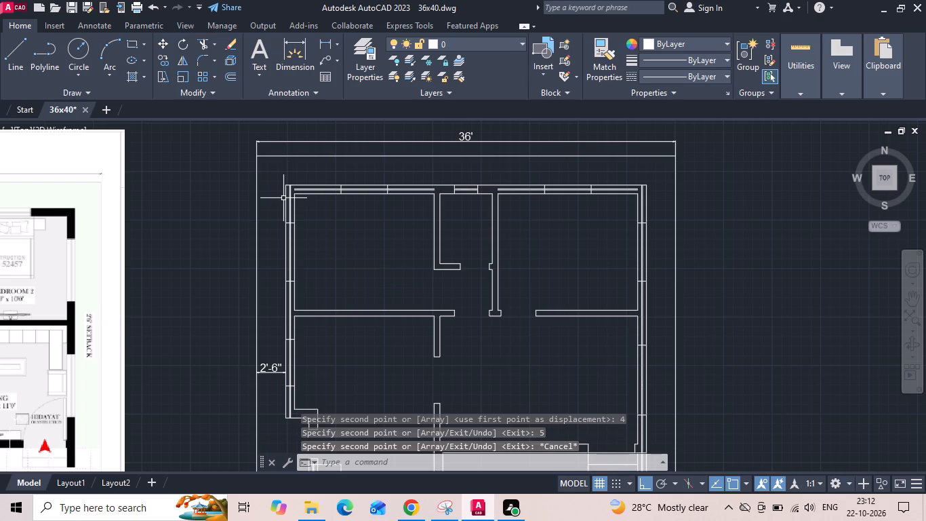
Trim the upper-left bedroom's glass lines above its left-wall window and on both sides of its top-wall window.
{"action": "type", "text": "tr"}
{"action": "key", "text": "space"}
{"action": "scroll", "coordinate": [283, 197], "scroll_direction": "up", "scroll_amount": 3}
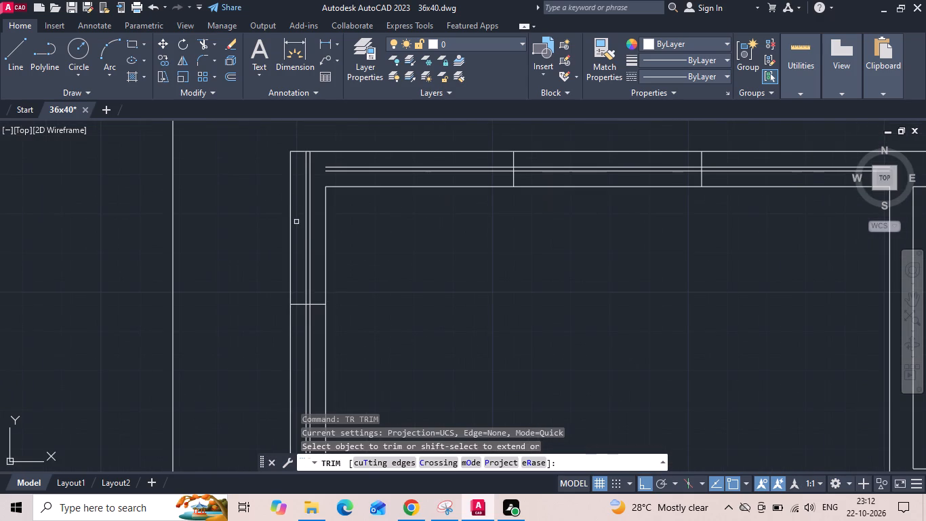
{"action": "left_click", "coordinate": [300, 231]}
{"action": "left_click", "coordinate": [329, 168]}
{"action": "left_click", "coordinate": [329, 167]}
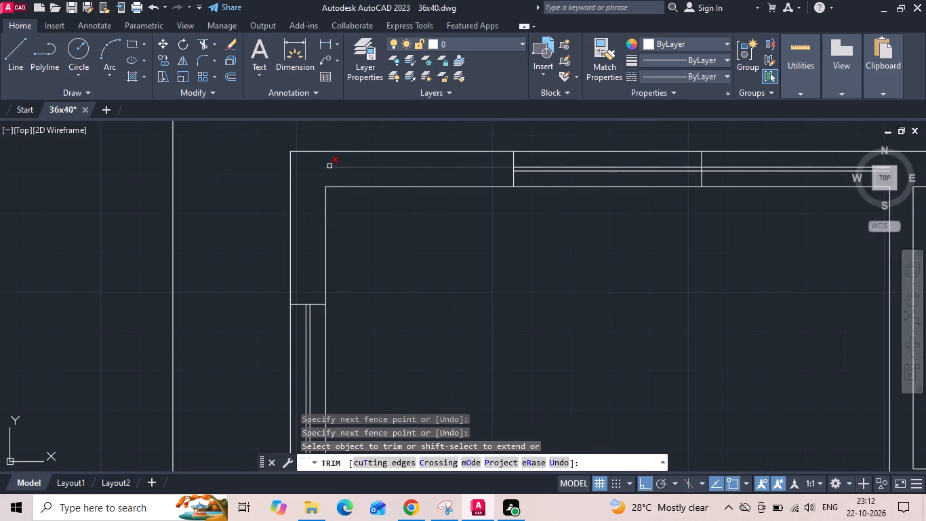
{"action": "left_click", "coordinate": [329, 166]}
{"action": "scroll", "coordinate": [319, 168], "scroll_direction": "down", "scroll_amount": 2}
{"action": "scroll", "coordinate": [545, 173], "scroll_direction": "up", "scroll_amount": 2}
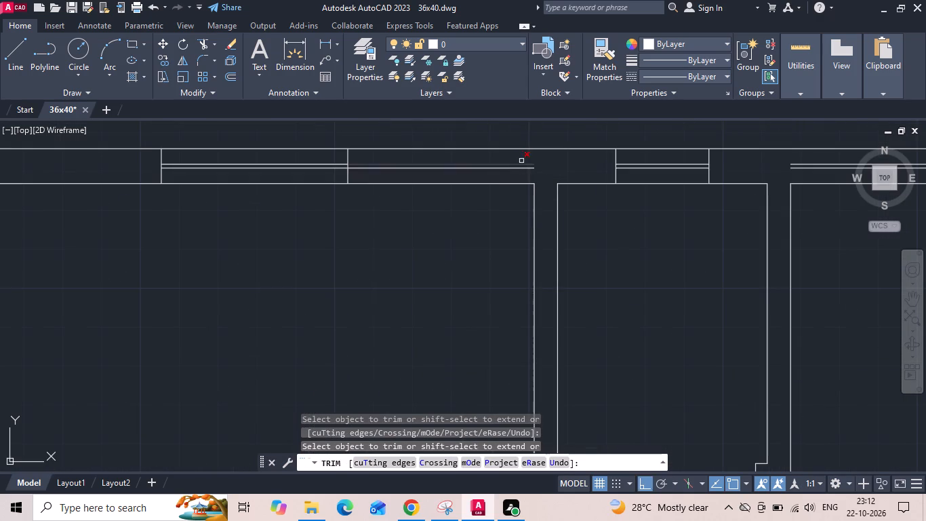
{"action": "left_click", "coordinate": [515, 160]}
{"action": "left_click", "coordinate": [519, 170]}
Trim the upper-right bedroom's glass lines on both sides of its top-wall window and above its right-wall window.
{"action": "scroll", "coordinate": [550, 233], "scroll_direction": "down", "scroll_amount": 1}
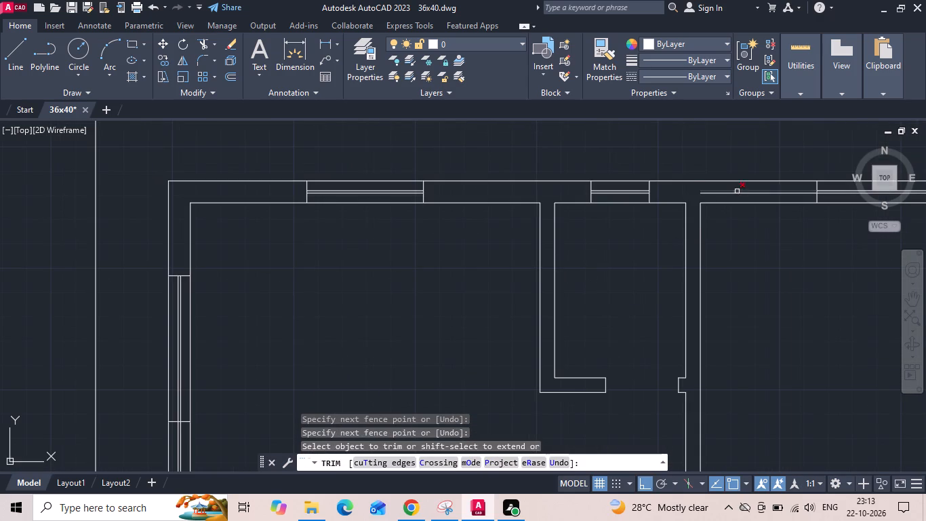
{"action": "left_click", "coordinate": [738, 191]}
{"action": "left_click", "coordinate": [736, 193]}
{"action": "middle_click_drag", "start_coordinate": [776, 276], "coordinate": [277, 261]}
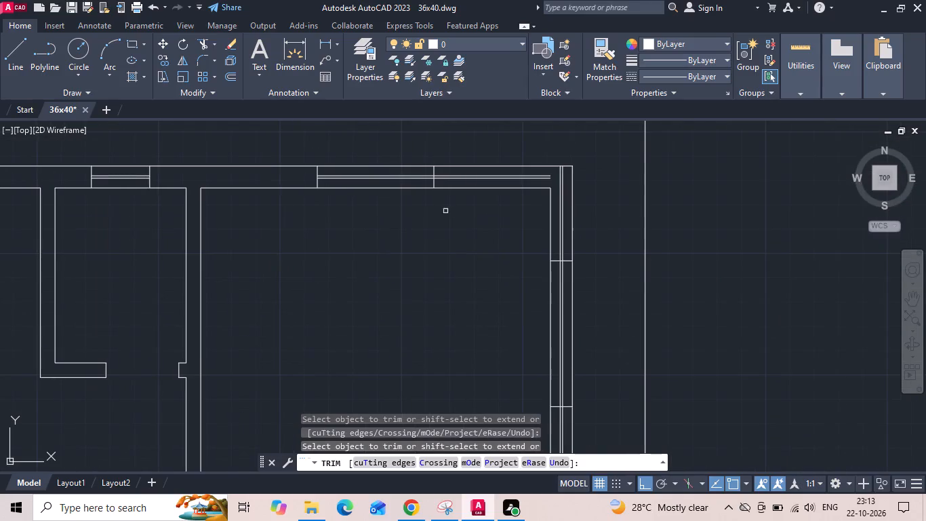
{"action": "left_click", "coordinate": [483, 174]}
{"action": "left_click", "coordinate": [484, 178]}
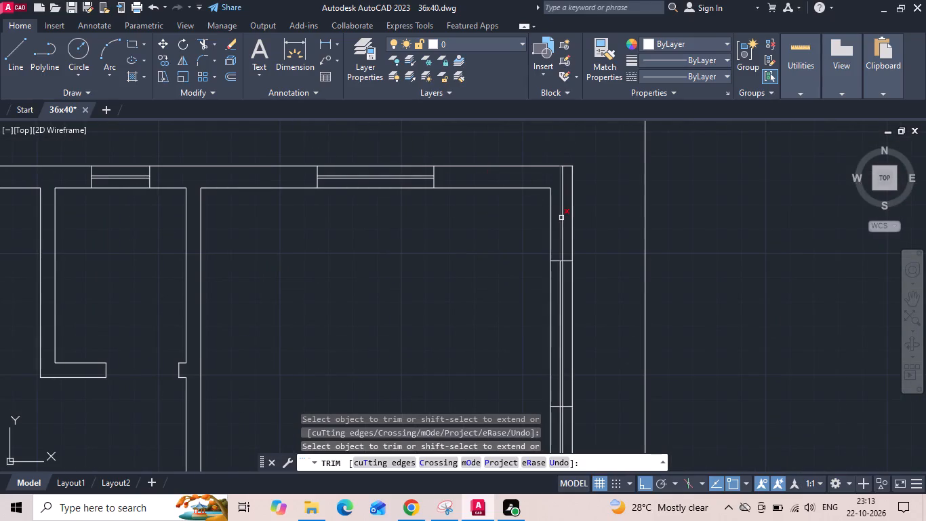
{"action": "left_click", "coordinate": [561, 218]}
{"action": "left_click", "coordinate": [562, 216]}
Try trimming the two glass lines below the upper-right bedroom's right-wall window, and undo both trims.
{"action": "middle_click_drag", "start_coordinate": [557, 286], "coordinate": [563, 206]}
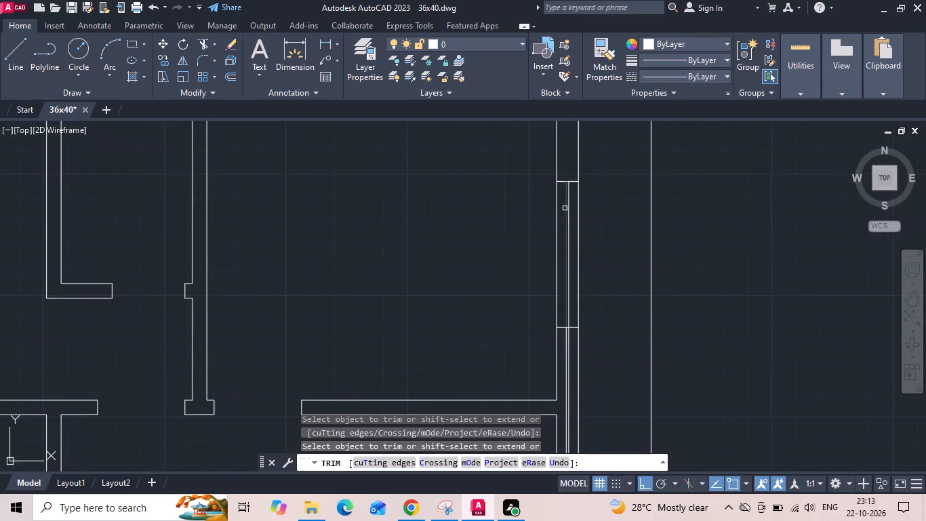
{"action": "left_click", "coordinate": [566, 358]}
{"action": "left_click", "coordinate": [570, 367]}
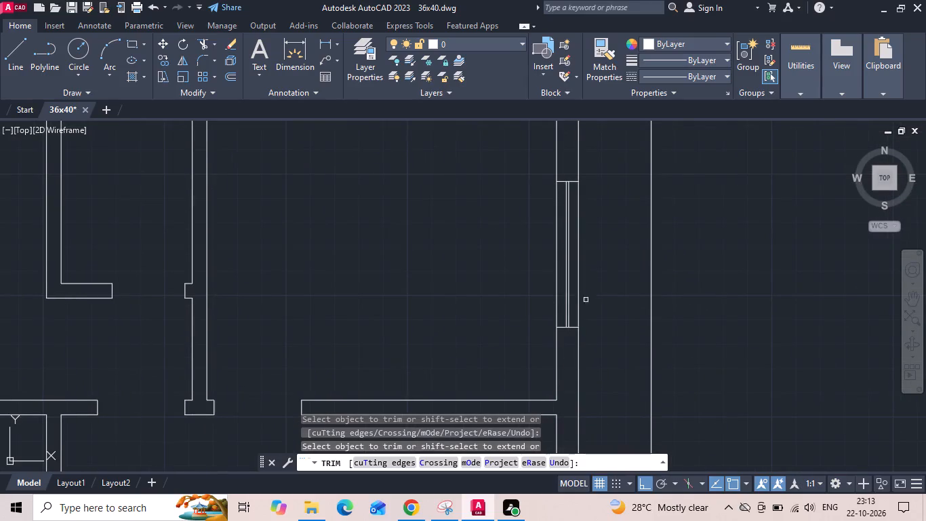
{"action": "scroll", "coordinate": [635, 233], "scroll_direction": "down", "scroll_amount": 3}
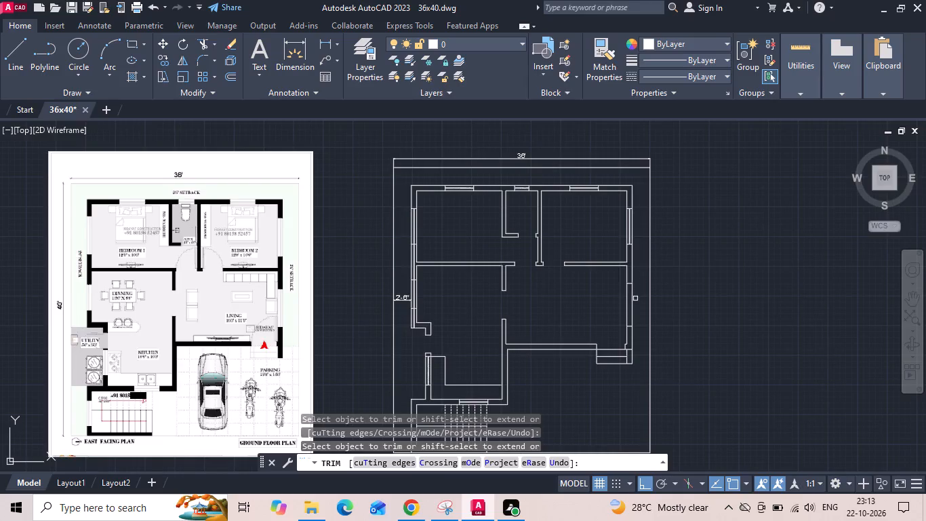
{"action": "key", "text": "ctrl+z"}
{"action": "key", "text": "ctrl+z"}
Trim the right exterior wall's two glass lines above and below the living room window and beside the entrance steps.
{"action": "scroll", "coordinate": [569, 187], "scroll_direction": "down", "scroll_amount": 3}
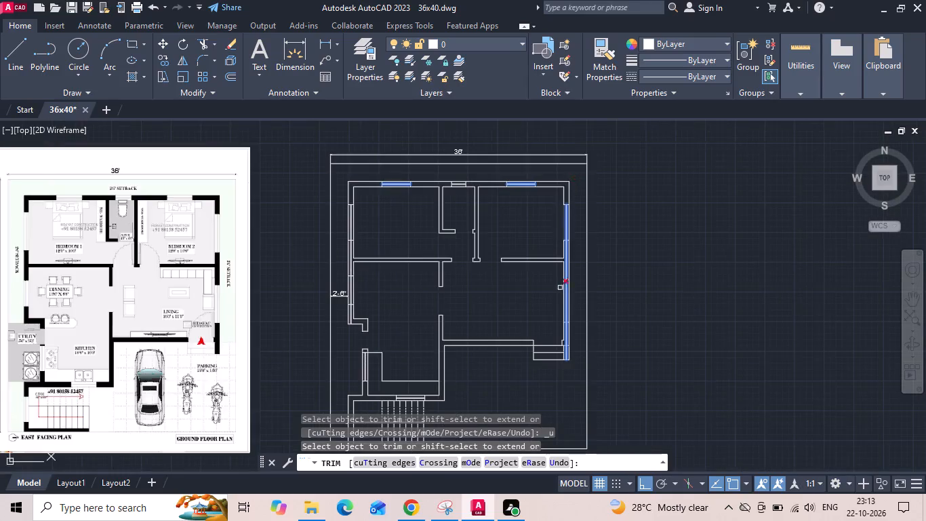
{"action": "scroll", "coordinate": [559, 335], "scroll_direction": "up", "scroll_amount": 2}
{"action": "left_click", "coordinate": [567, 328]}
{"action": "left_click", "coordinate": [570, 318]}
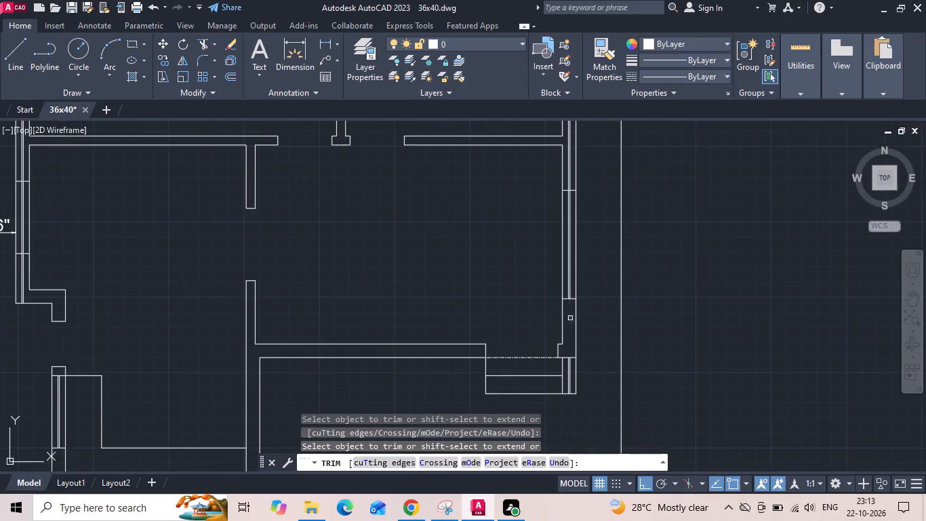
{"action": "left_click", "coordinate": [571, 370]}
{"action": "left_click", "coordinate": [569, 378]}
{"action": "middle_click_drag", "start_coordinate": [578, 225], "coordinate": [590, 379]}
{"action": "left_click", "coordinate": [582, 294]}
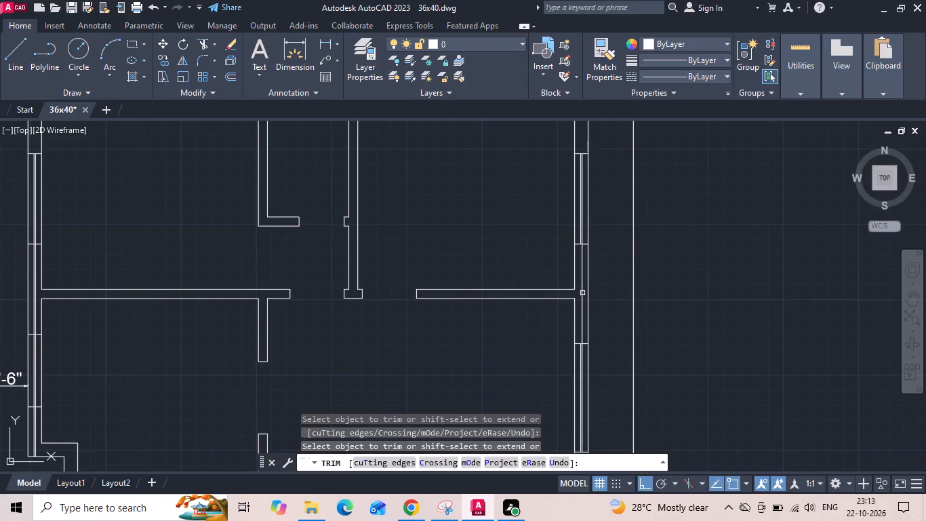
{"action": "left_click", "coordinate": [583, 290]}
Trim the left exterior wall's two glass lines between the bedroom and dining windows and below the dining window.
{"action": "scroll", "coordinate": [616, 226], "scroll_direction": "down", "scroll_amount": 2}
{"action": "scroll", "coordinate": [375, 267], "scroll_direction": "up", "scroll_amount": 2}
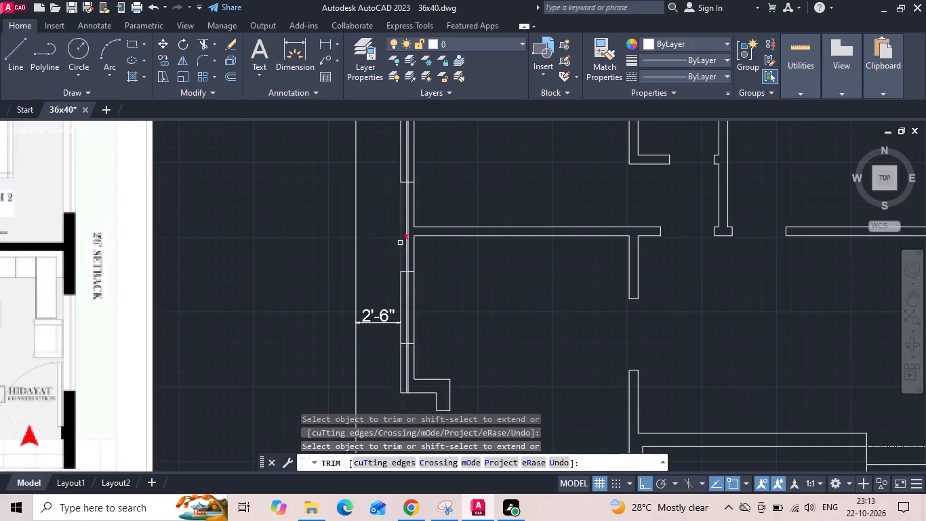
{"action": "left_click", "coordinate": [404, 237]}
{"action": "left_click", "coordinate": [408, 225]}
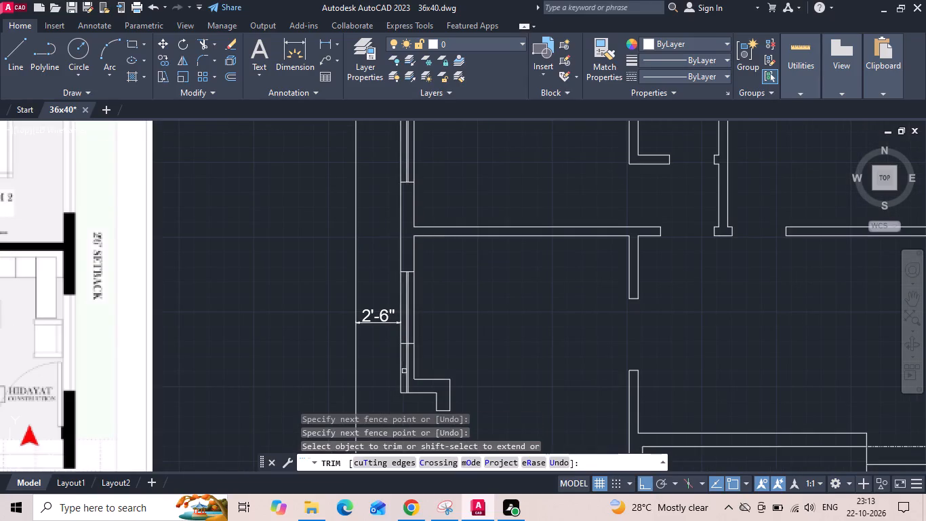
{"action": "left_click", "coordinate": [409, 376]}
{"action": "left_click", "coordinate": [406, 372]}
{"action": "middle_click_drag", "start_coordinate": [456, 308], "coordinate": [465, 390]}
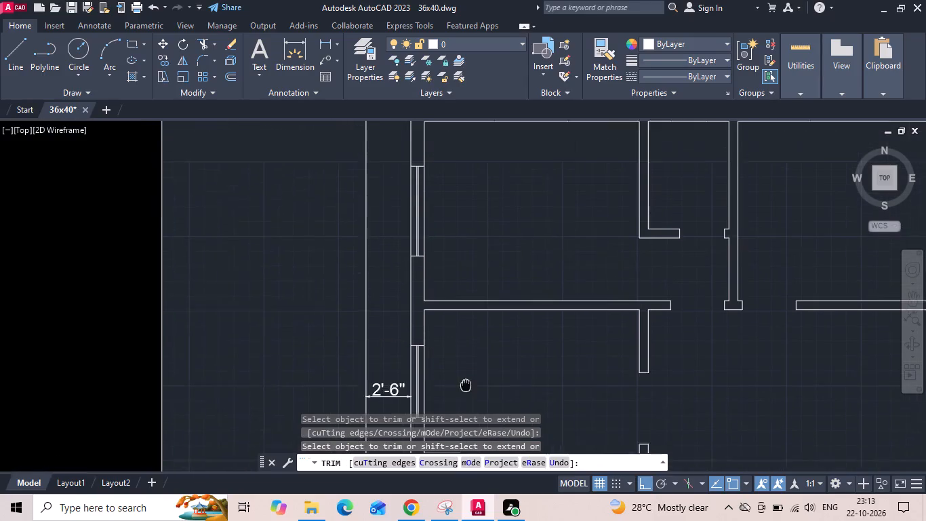
{"action": "middle_click_drag", "start_coordinate": [465, 390], "coordinate": [462, 392]}
{"action": "scroll", "coordinate": [478, 204], "scroll_direction": "down", "scroll_amount": 1}
{"action": "key", "text": "Escape"}
Save the 36x40 drawing with the trimmed windows.
{"action": "key", "text": "ctrl+s"}
{"action": "key", "text": "ctrl+s"}
{"action": "key", "text": "ctrl+s"}
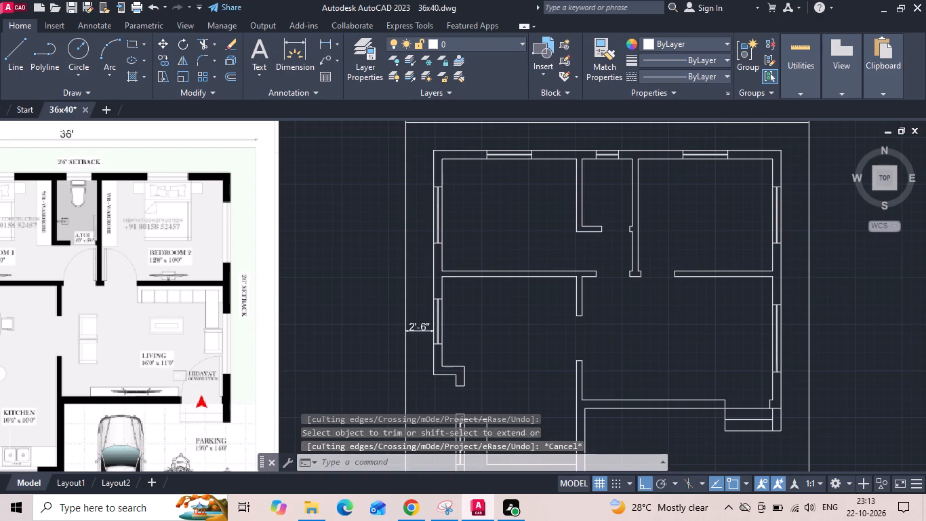
Copy the dining area's left-wall window straight down to the midpoint of the staircase's left wall.
{"action": "scroll", "coordinate": [480, 206], "scroll_direction": "down", "scroll_amount": 1}
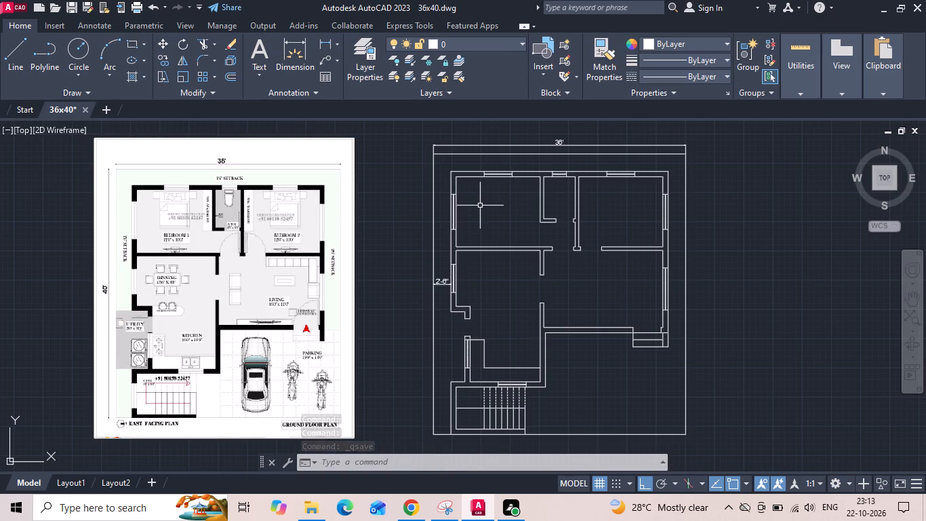
{"action": "scroll", "coordinate": [455, 282], "scroll_direction": "up", "scroll_amount": 2}
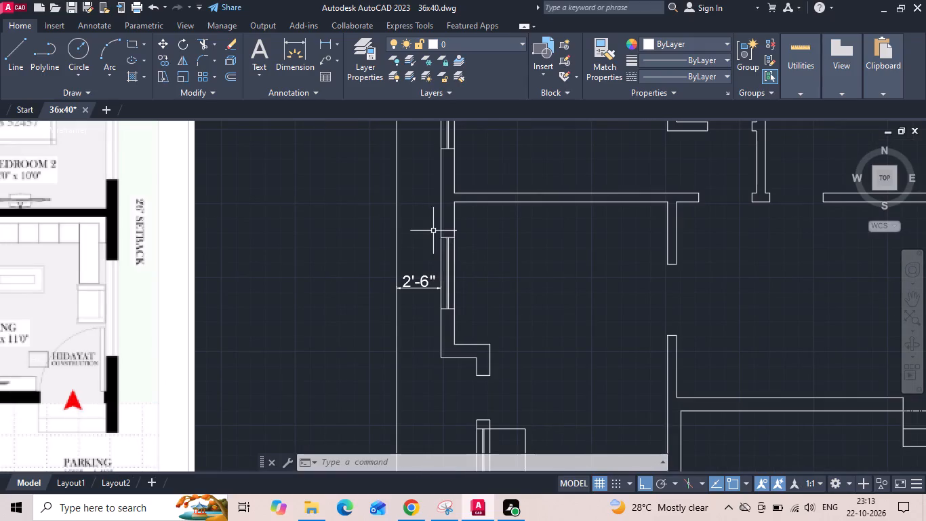
{"action": "left_click_drag", "start_coordinate": [429, 231], "coordinate": [428, 239]}
{"action": "left_click", "coordinate": [487, 326]}
{"action": "right_click", "coordinate": [487, 325]}
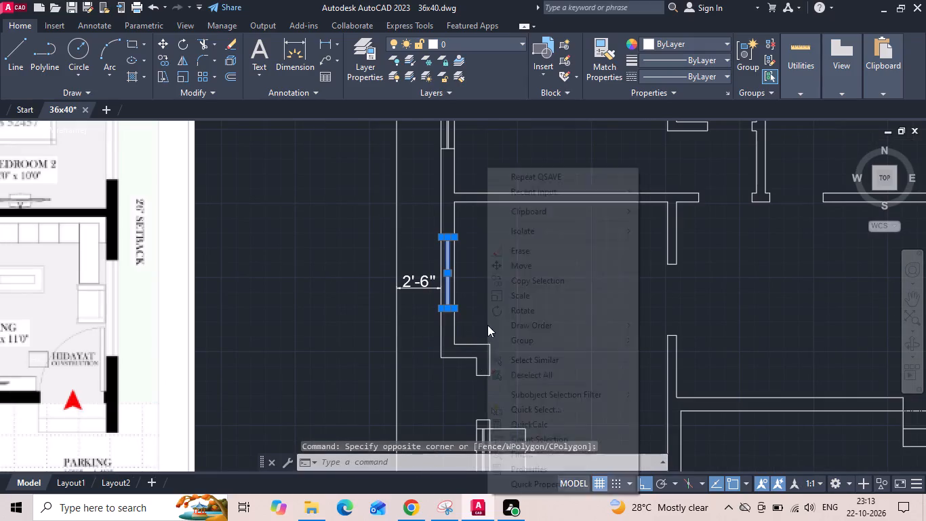
{"action": "left_click", "coordinate": [524, 278]}
{"action": "scroll", "coordinate": [467, 284], "scroll_direction": "up", "scroll_amount": 1}
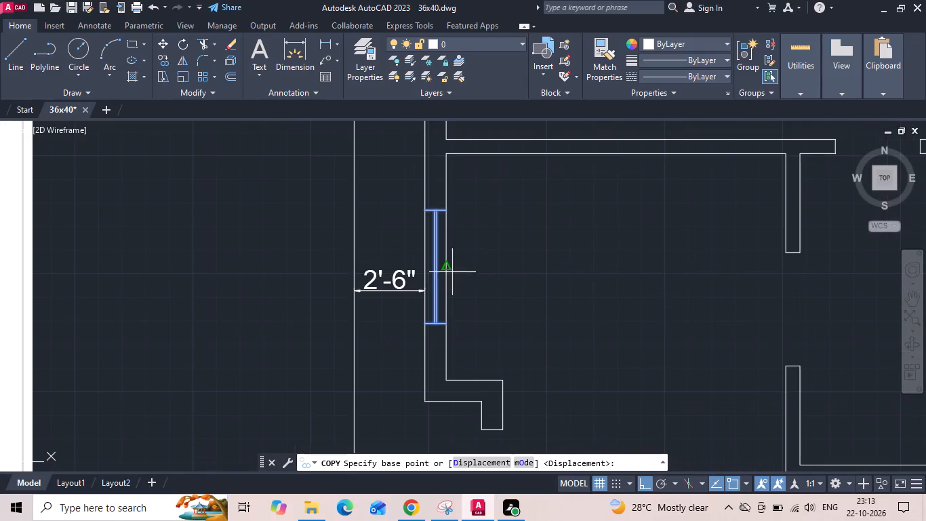
{"action": "left_click", "coordinate": [450, 270]}
{"action": "scroll", "coordinate": [461, 216], "scroll_direction": "down", "scroll_amount": 4}
{"action": "scroll", "coordinate": [460, 292], "scroll_direction": "up", "scroll_amount": 2}
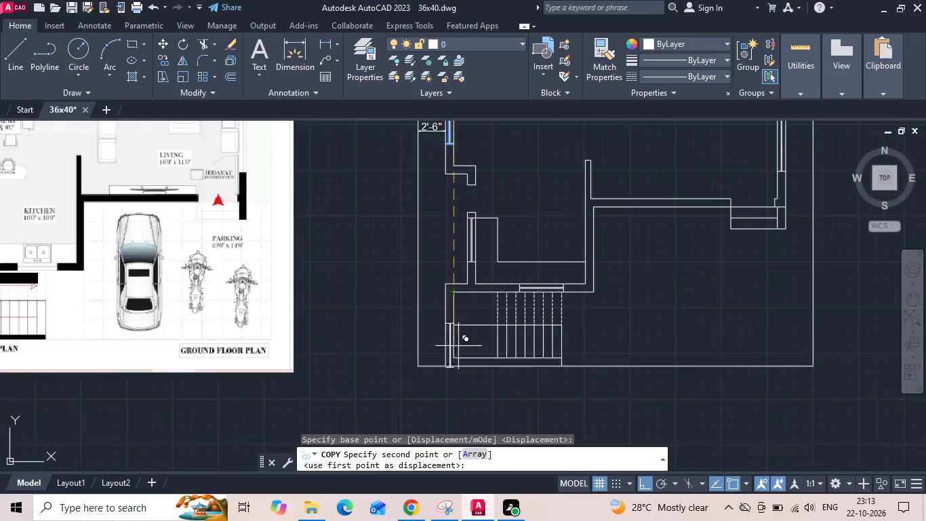
{"action": "scroll", "coordinate": [458, 348], "scroll_direction": "up", "scroll_amount": 2}
{"action": "left_click", "coordinate": [444, 290]}
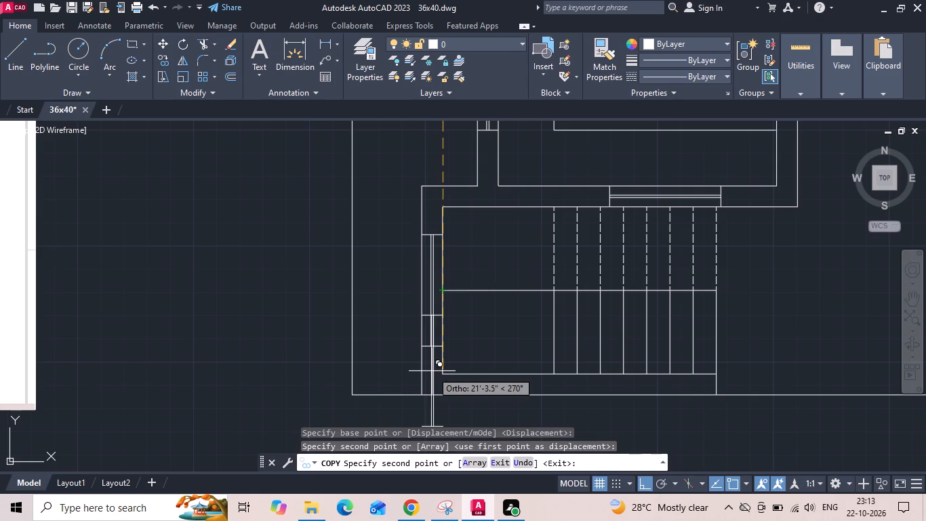
{"action": "key", "text": "Escape"}
Save the 36x40 drawing with the staircase window added.
{"action": "key", "text": "ctrl+s"}
{"action": "scroll", "coordinate": [454, 321], "scroll_direction": "down", "scroll_amount": 3}
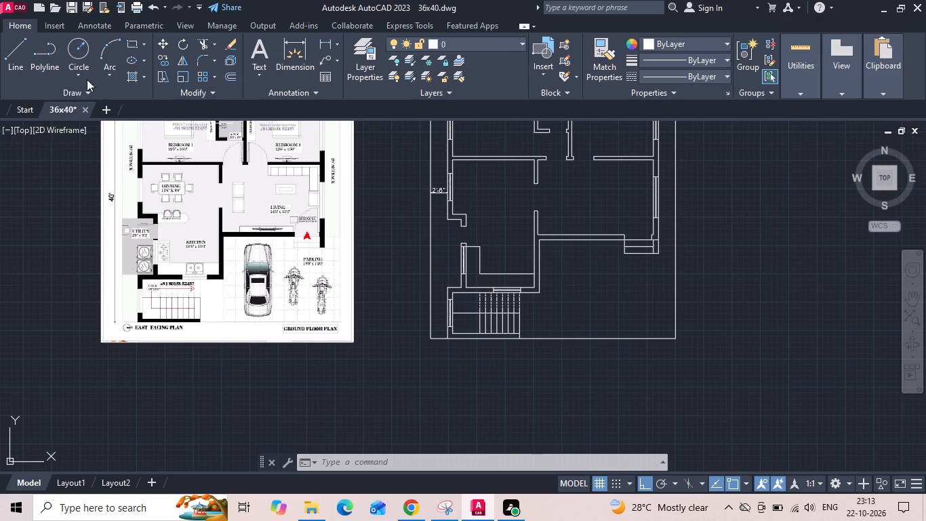
Open the recent drawing 30x60.dwg and look over its furnished floor plans.
{"action": "left_click", "coordinate": [14, 7]}
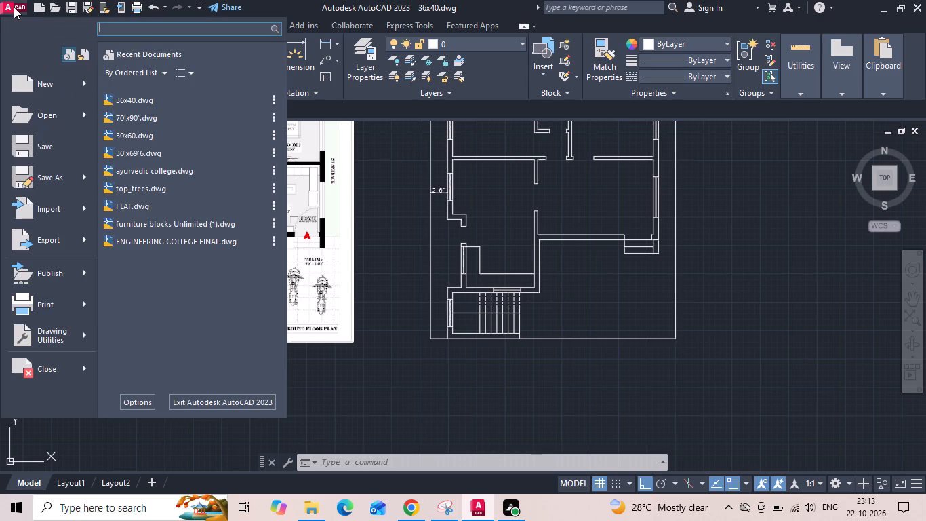
{"action": "left_click", "coordinate": [119, 132]}
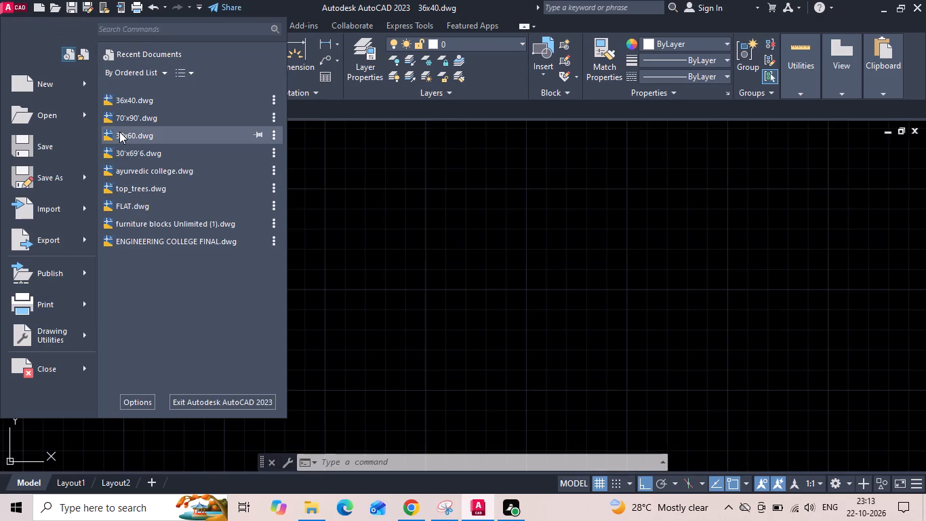
{"action": "scroll", "coordinate": [300, 203], "scroll_direction": "down", "scroll_amount": 1}
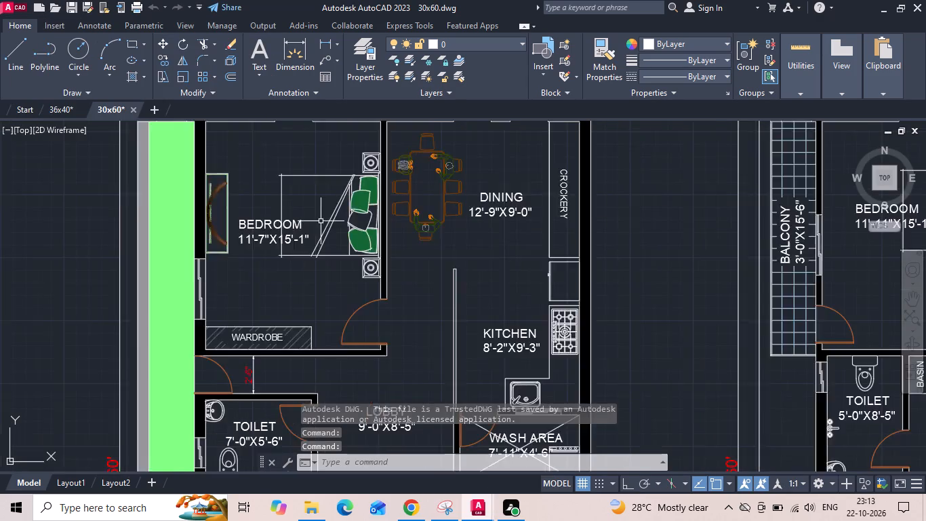
{"action": "scroll", "coordinate": [321, 221], "scroll_direction": "down", "scroll_amount": 2}
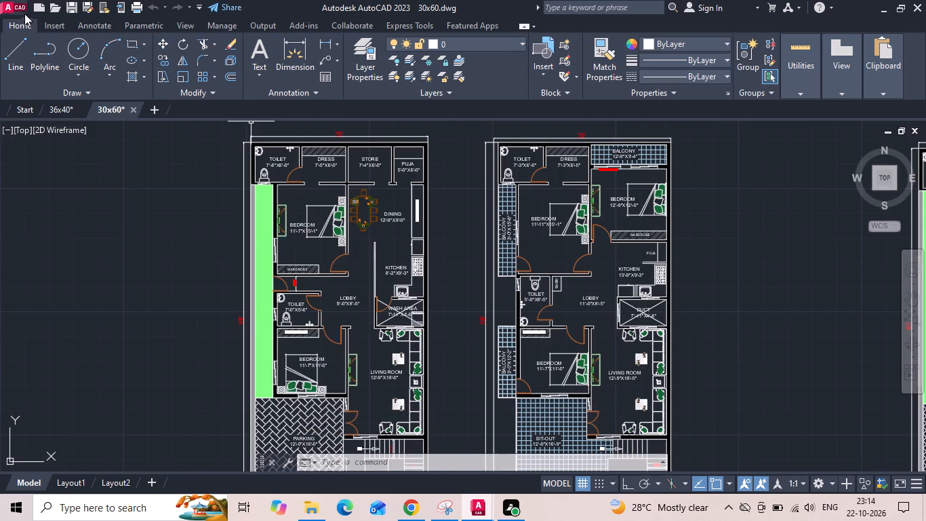
Browse the Desktop's INTERNSHIP folder and preview the drawings in the 14102026 and 11102026 folders.
{"action": "left_click", "coordinate": [9, 4]}
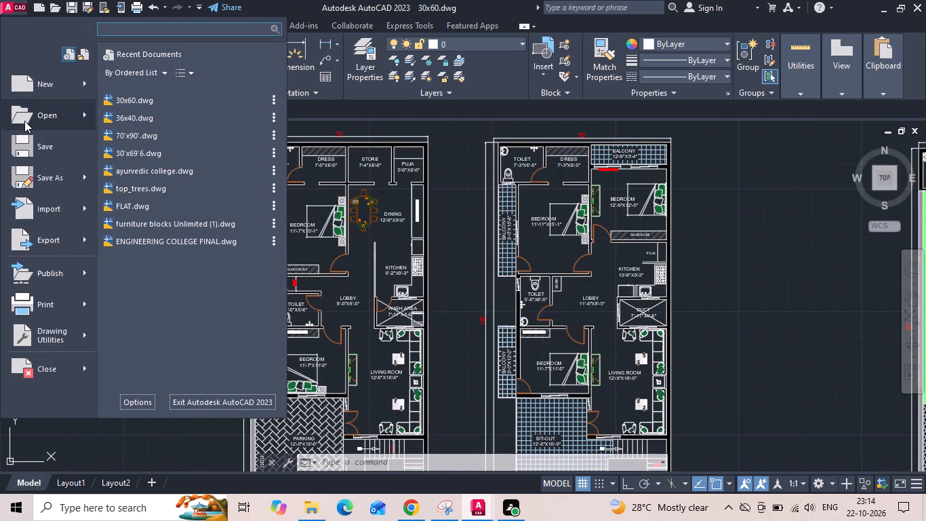
{"action": "left_click", "coordinate": [24, 121]}
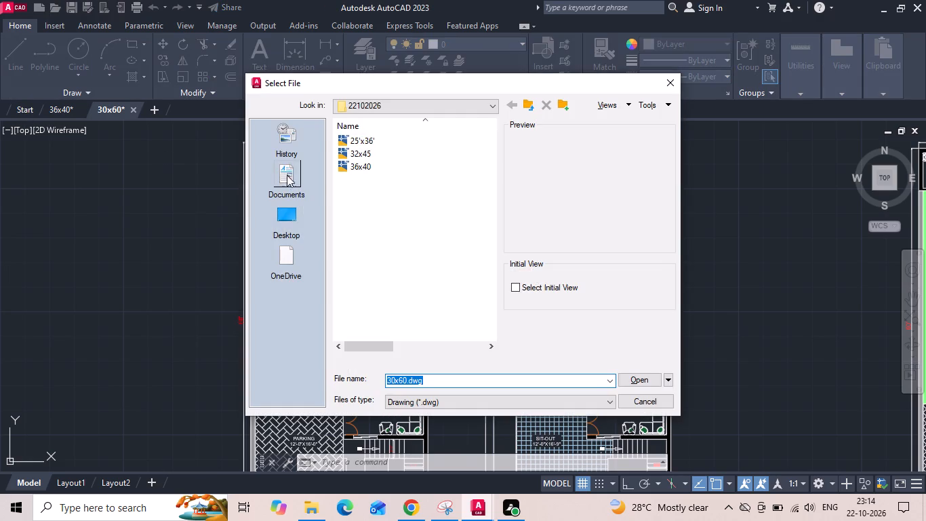
{"action": "left_click", "coordinate": [288, 219]}
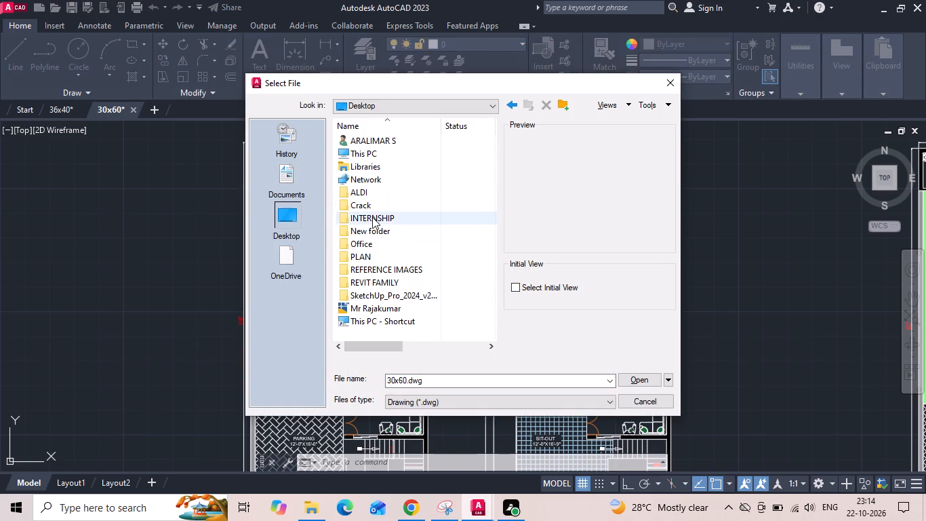
{"action": "double_click", "coordinate": [372, 218]}
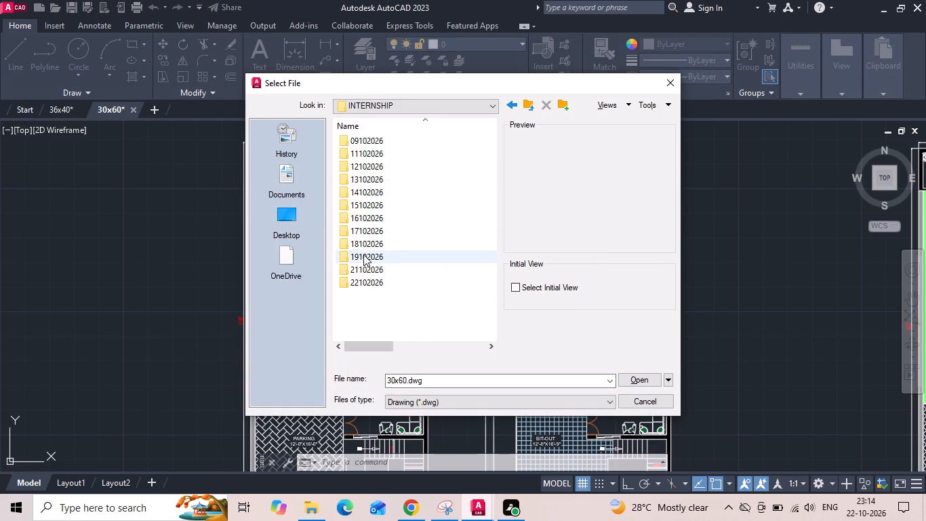
{"action": "double_click", "coordinate": [363, 189]}
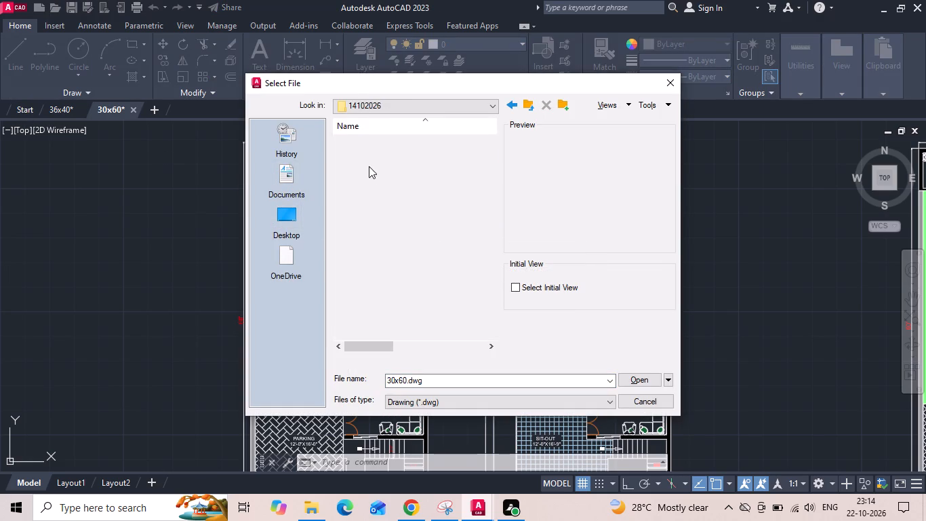
{"action": "left_click", "coordinate": [371, 157]}
{"action": "left_click", "coordinate": [374, 141]}
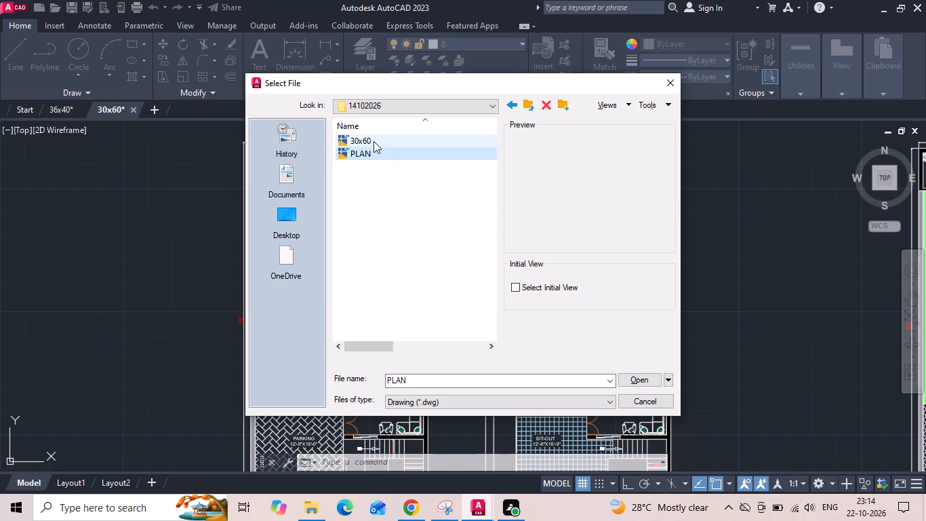
{"action": "left_click", "coordinate": [510, 109]}
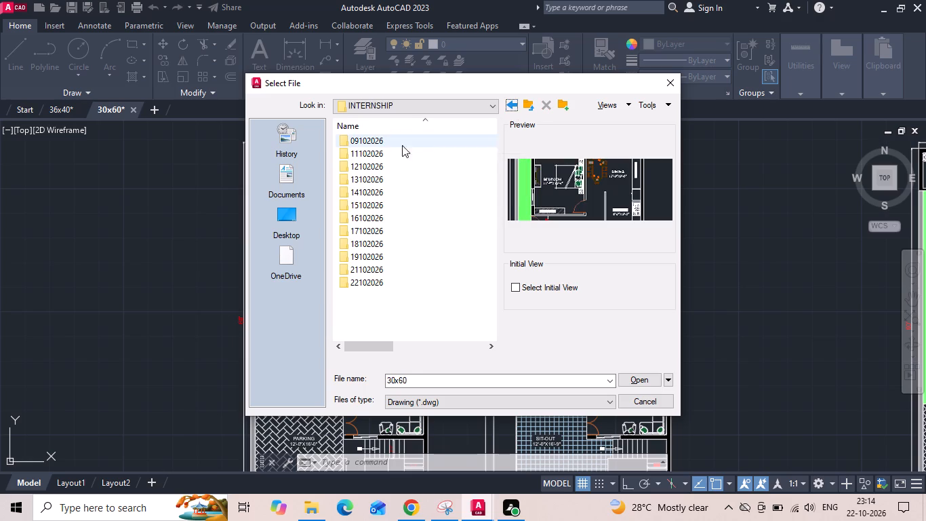
{"action": "double_click", "coordinate": [390, 150]}
{"action": "left_click", "coordinate": [392, 142]}
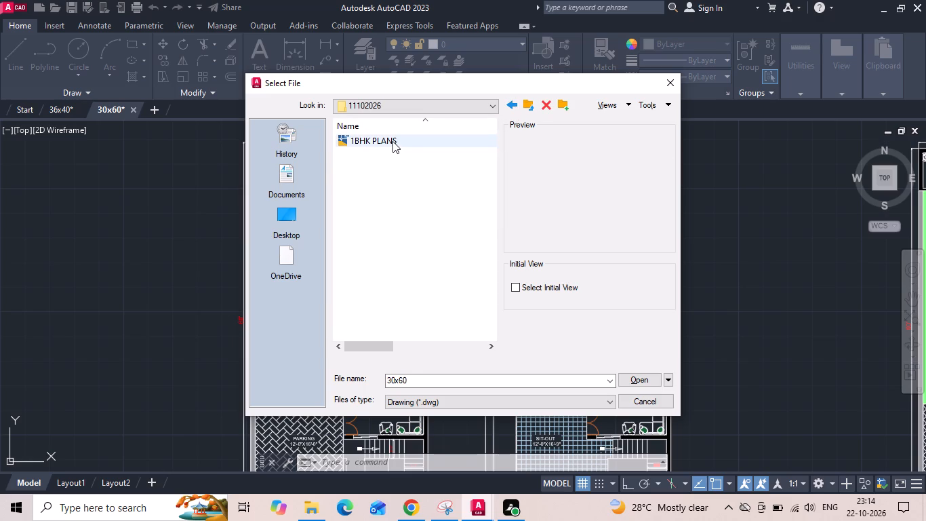
{"action": "left_click", "coordinate": [509, 101]}
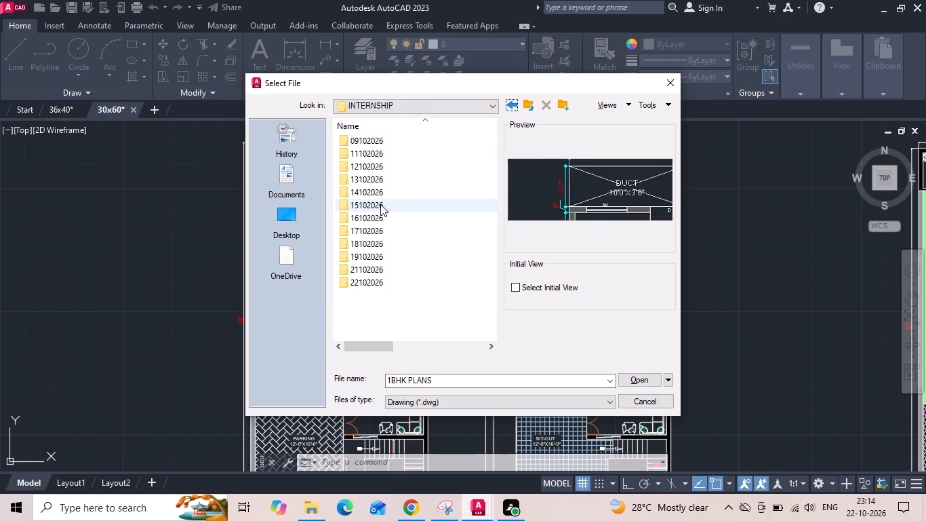
{"action": "double_click", "coordinate": [378, 194]}
{"action": "left_click", "coordinate": [378, 139]}
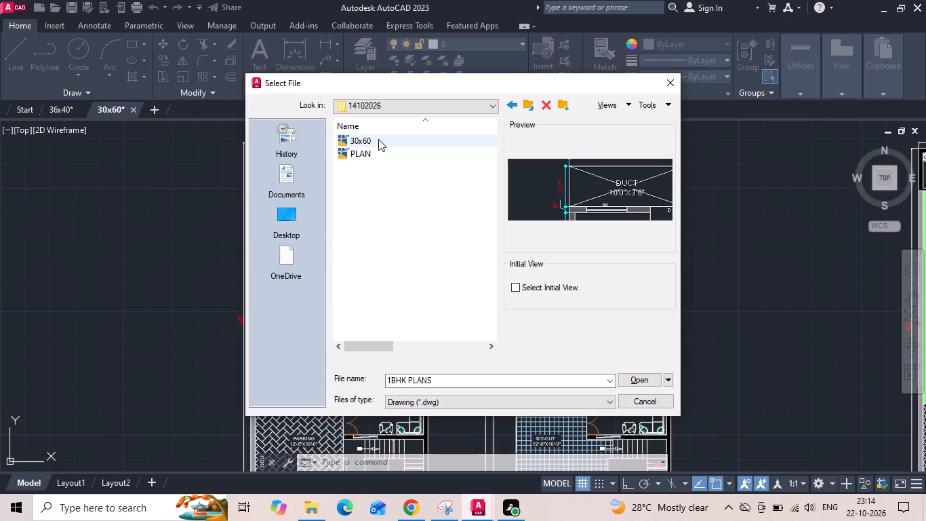
{"action": "left_click", "coordinate": [376, 151]}
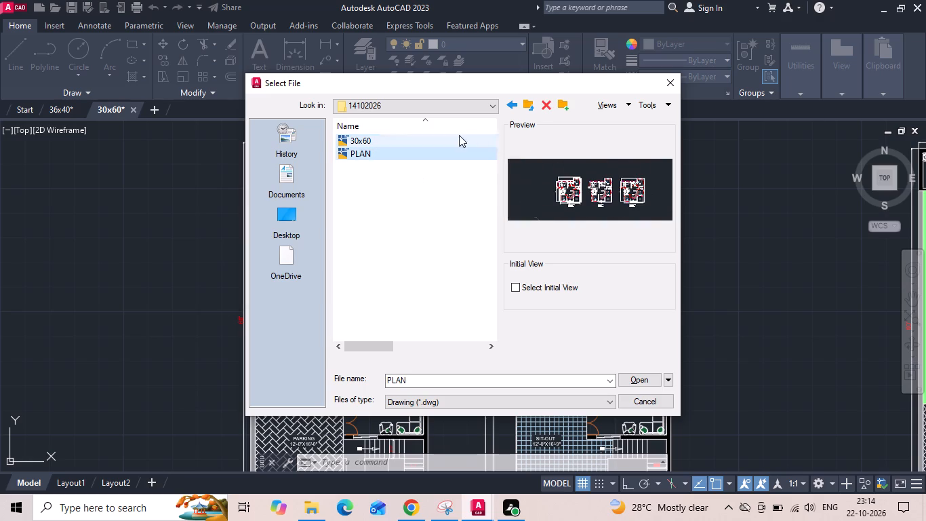
Open the 30x60 drawing from the 17102026 folder, view its external references and close their palette.
{"action": "left_click", "coordinate": [508, 104]}
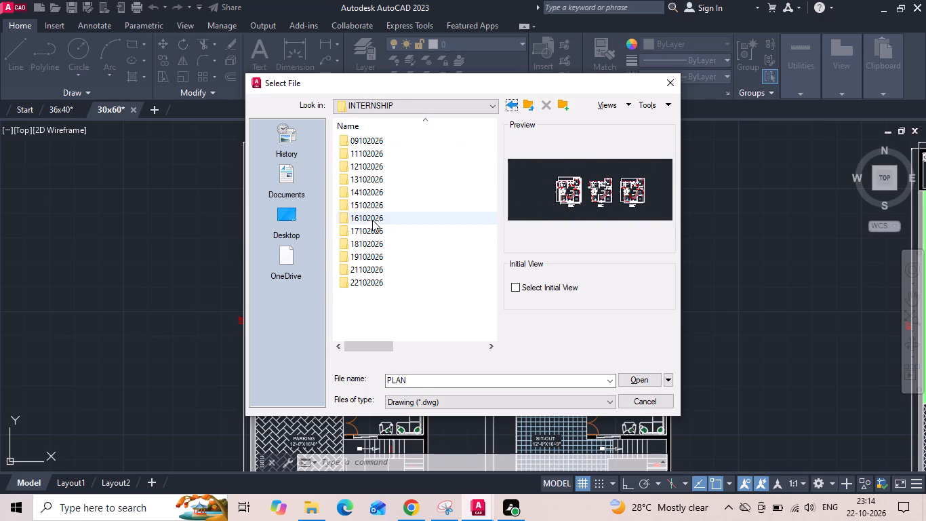
{"action": "double_click", "coordinate": [367, 228]}
{"action": "left_click", "coordinate": [378, 141]}
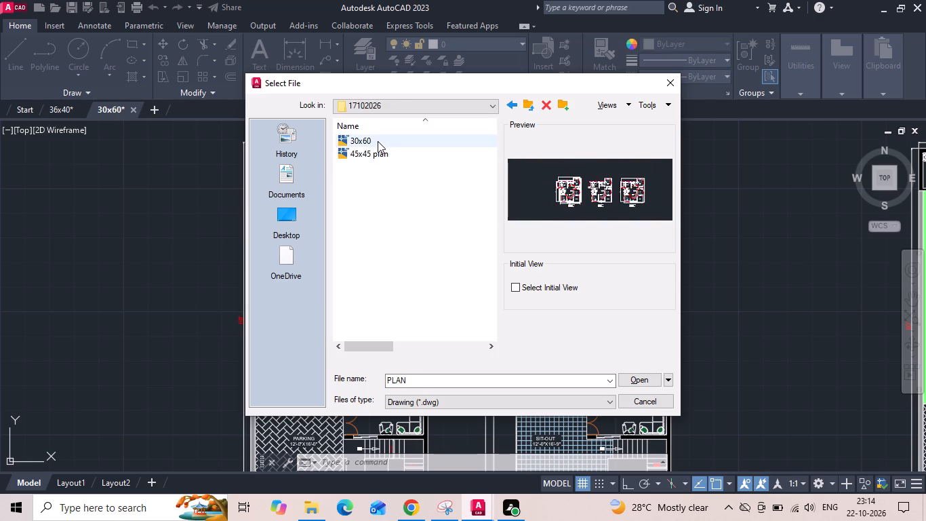
{"action": "left_click", "coordinate": [626, 376]}
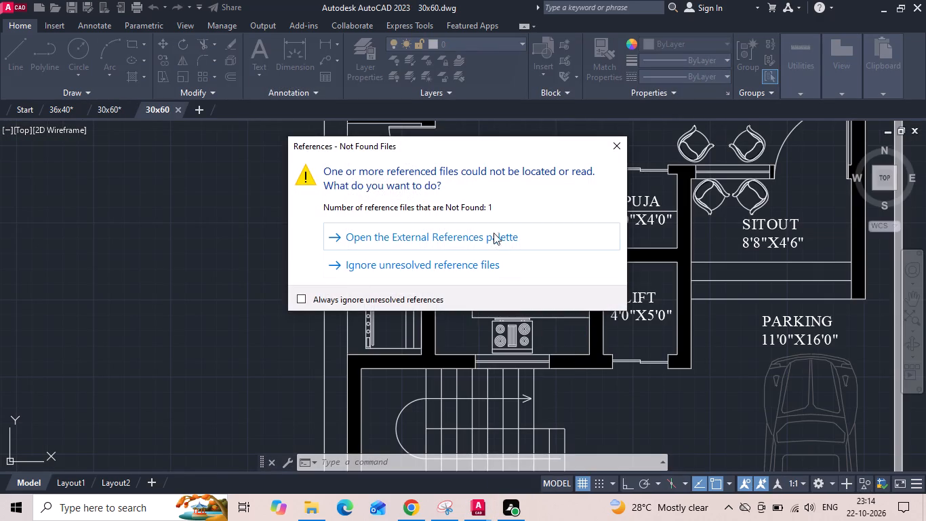
{"action": "left_click", "coordinate": [481, 234]}
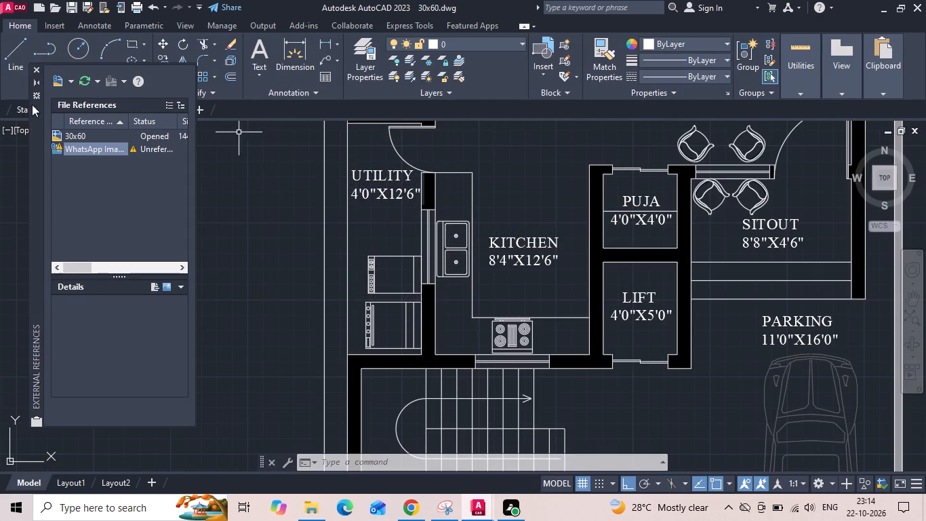
{"action": "left_click", "coordinate": [39, 71]}
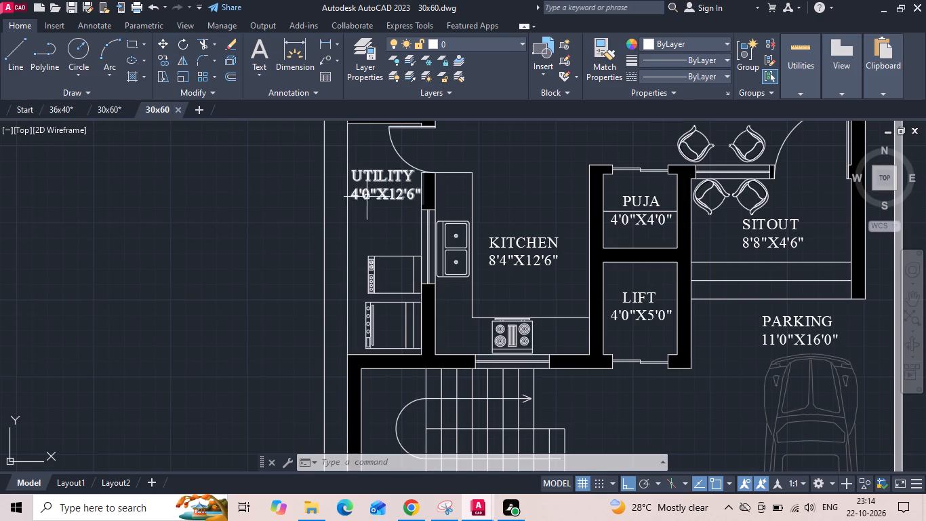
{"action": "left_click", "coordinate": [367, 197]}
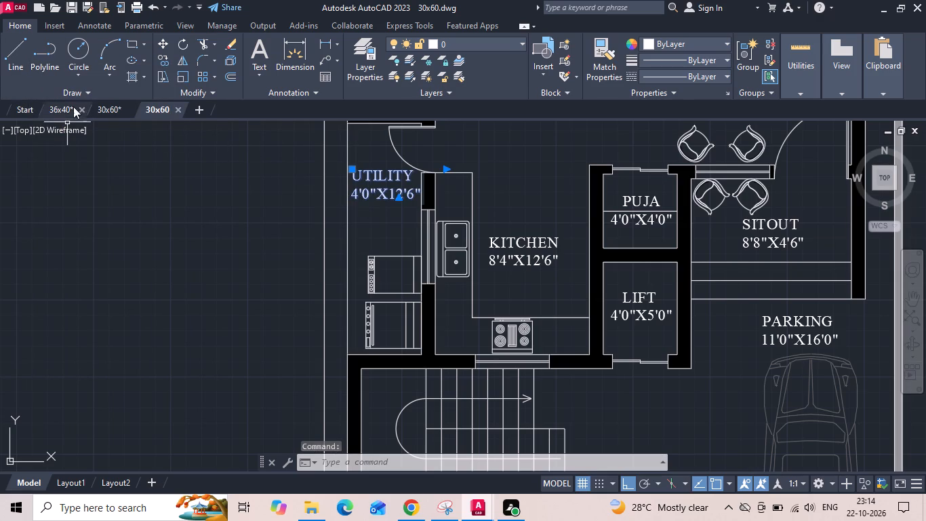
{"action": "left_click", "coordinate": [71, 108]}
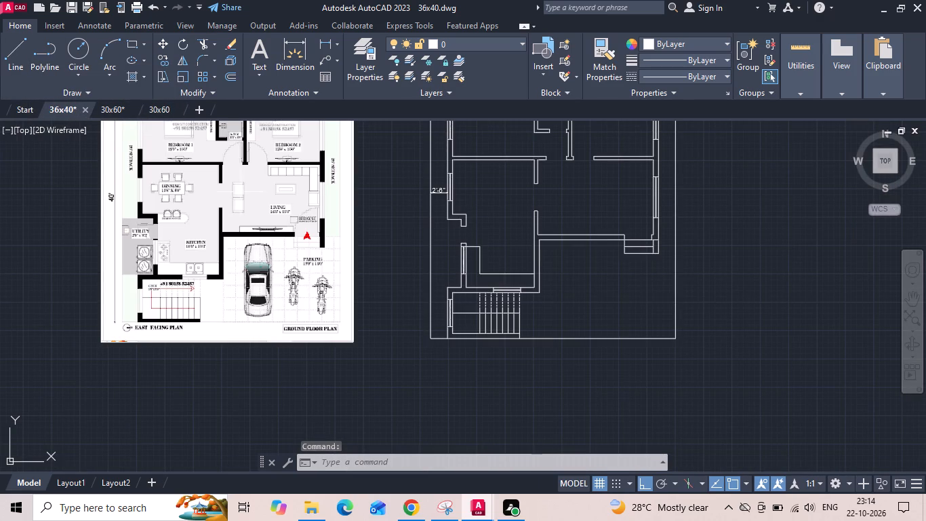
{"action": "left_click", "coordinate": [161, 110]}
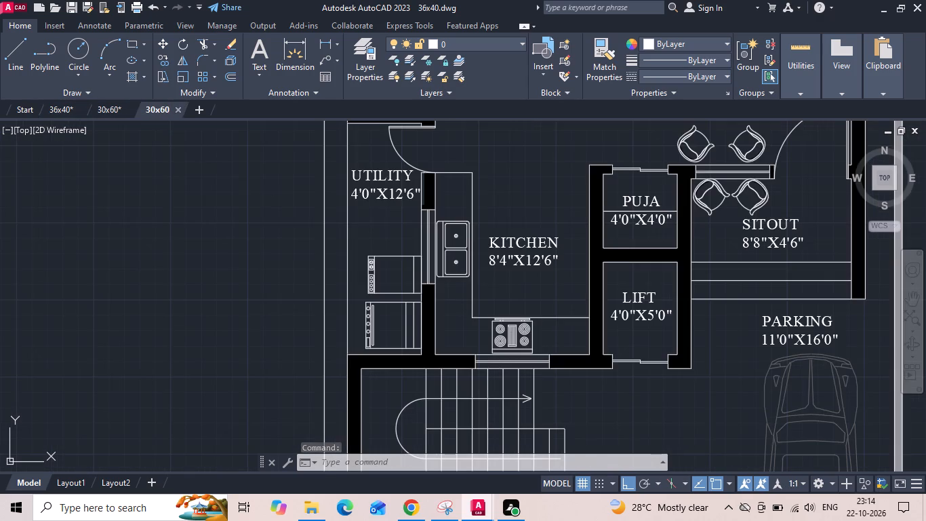
Copy the sink, stove and KITCHEN label from the 30x60 drawing and paste them into the 36x40 plan's kitchen.
{"action": "left_click", "coordinate": [508, 345]}
{"action": "left_click", "coordinate": [449, 248]}
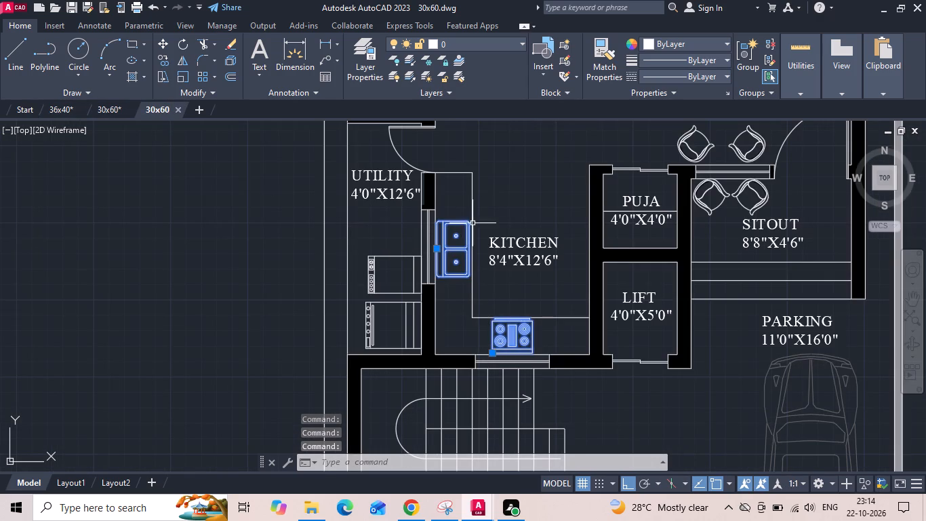
{"action": "left_click", "coordinate": [505, 239]}
{"action": "key", "text": "ctrl+c"}
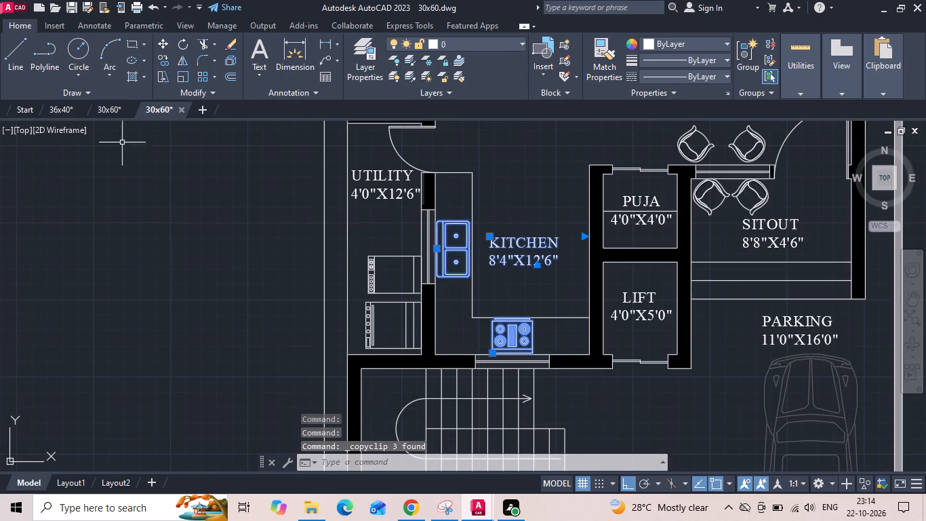
{"action": "left_click", "coordinate": [61, 113]}
{"action": "key", "text": "ctrl+v"}
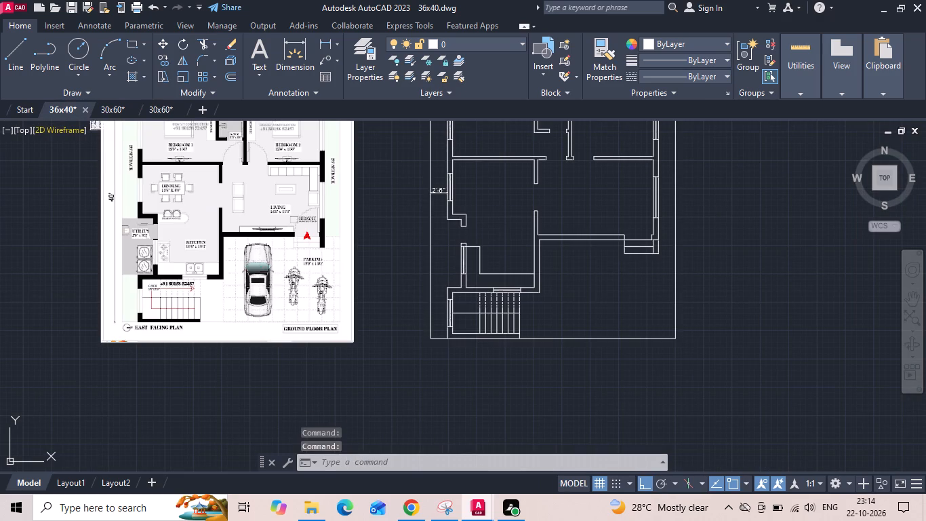
{"action": "scroll", "coordinate": [458, 273], "scroll_direction": "up", "scroll_amount": 2}
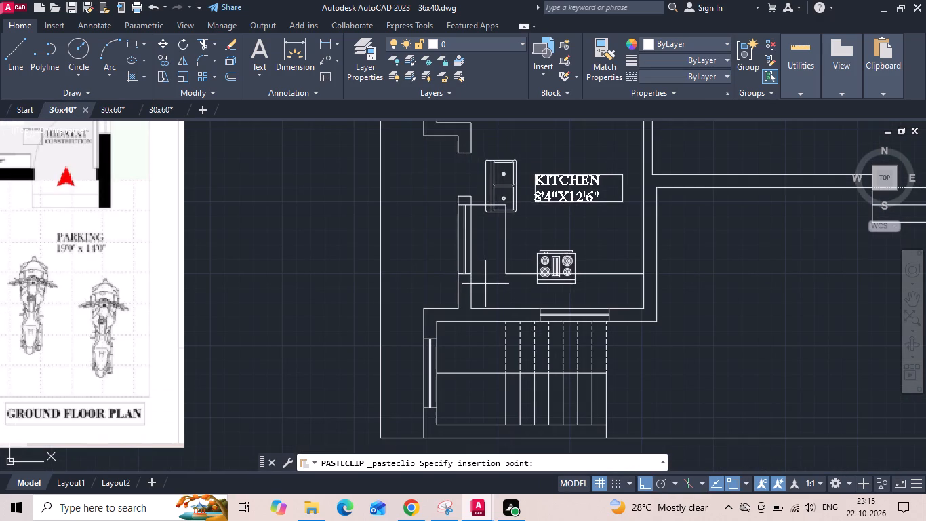
{"action": "left_click", "coordinate": [488, 285]}
{"action": "scroll", "coordinate": [581, 275], "scroll_direction": "down", "scroll_amount": 1}
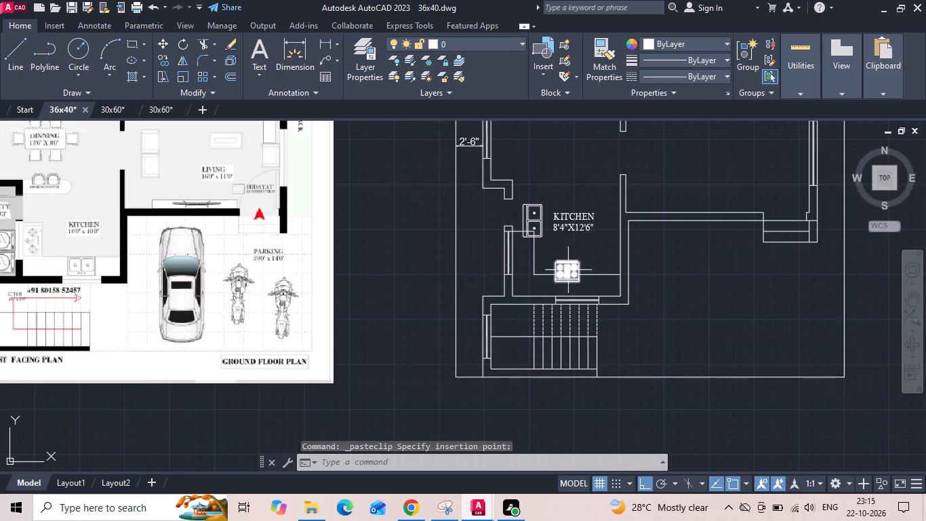
Browse the Desktop's INTERNSHIP folder for a source drawing and preview the files in the 21102026, 19102026 and 18102026 folders.
{"action": "left_click", "coordinate": [7, 10]}
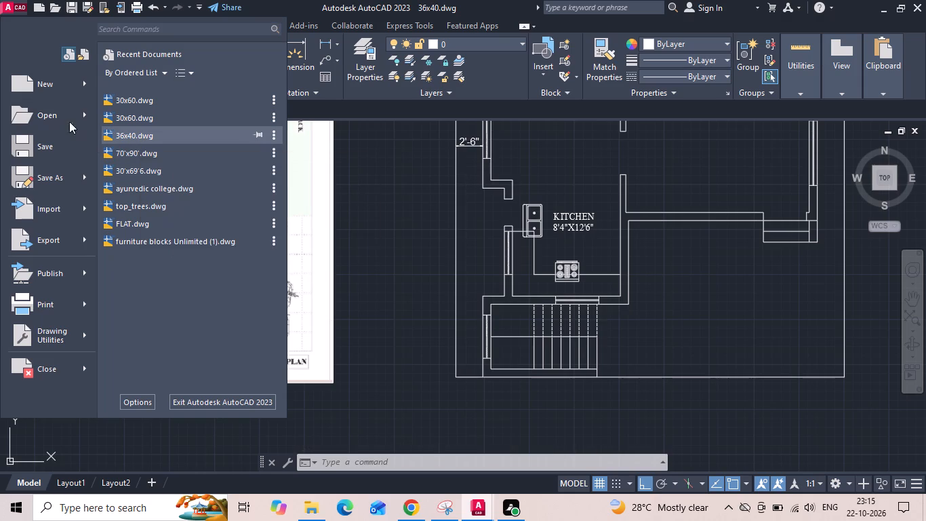
{"action": "left_click", "coordinate": [45, 115]}
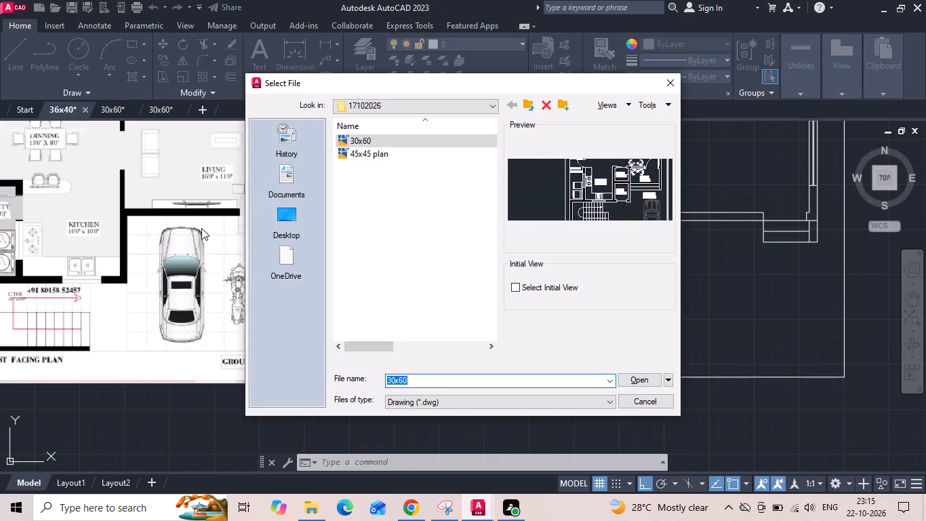
{"action": "double_click", "coordinate": [291, 225]}
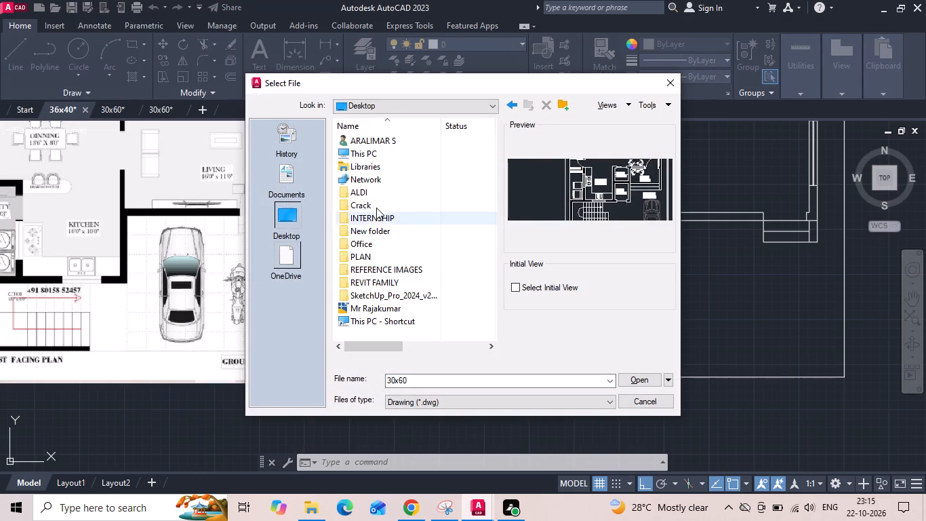
{"action": "double_click", "coordinate": [373, 216]}
{"action": "double_click", "coordinate": [363, 267]}
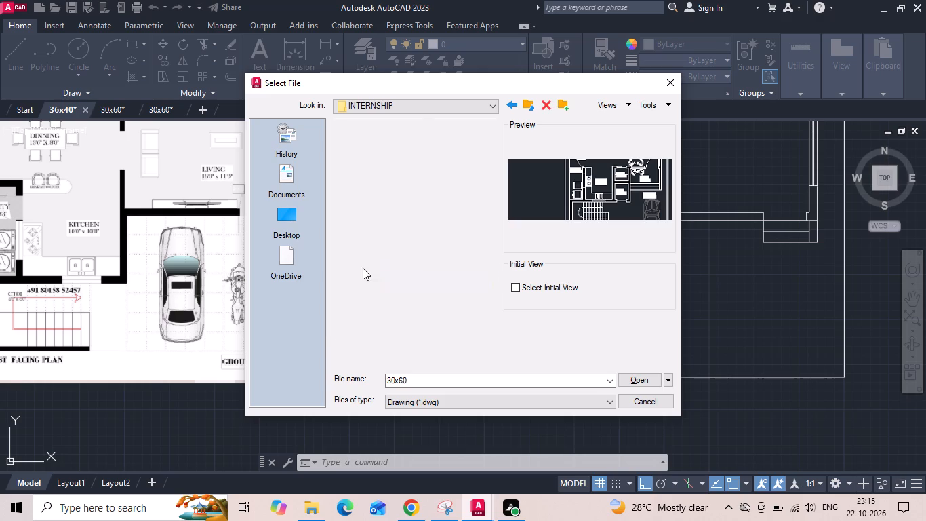
{"action": "left_click", "coordinate": [392, 144]}
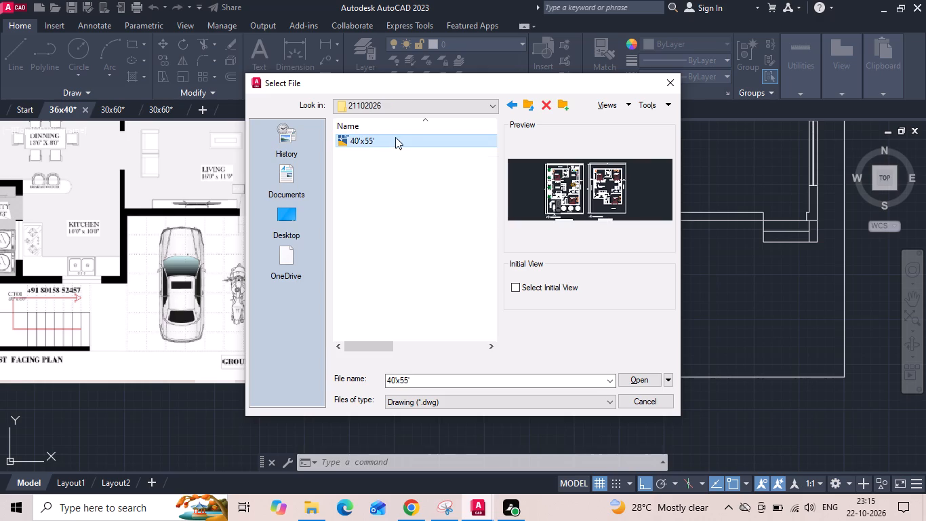
{"action": "left_click", "coordinate": [515, 106]}
{"action": "double_click", "coordinate": [368, 255]}
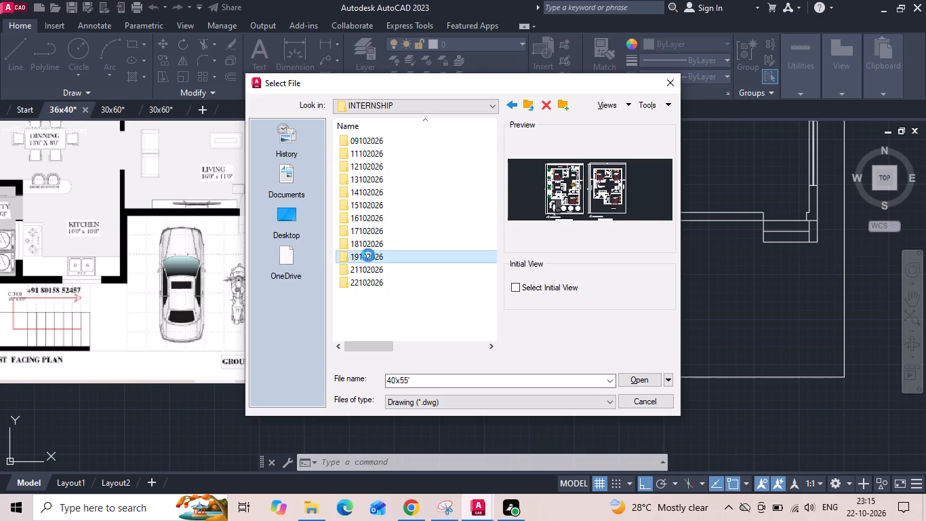
{"action": "left_click", "coordinate": [388, 142]}
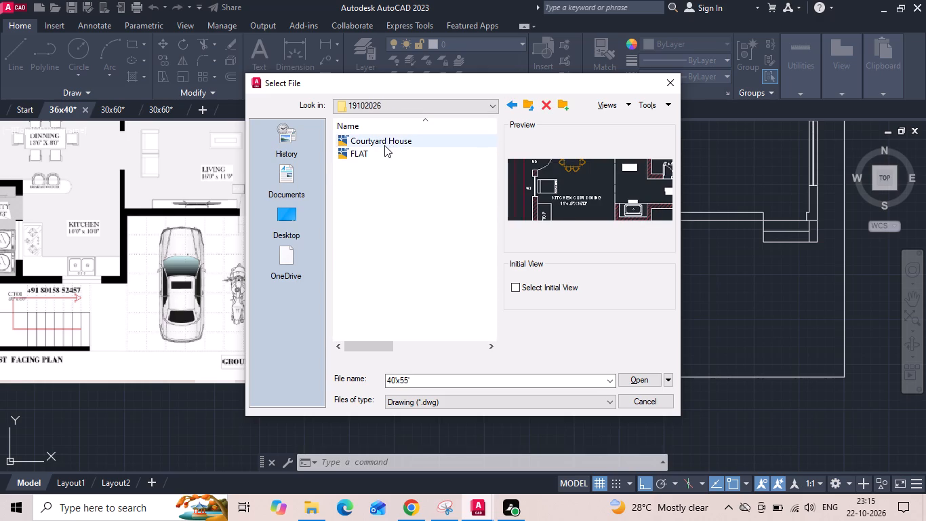
{"action": "left_click", "coordinate": [382, 149]}
{"action": "left_click", "coordinate": [509, 104]}
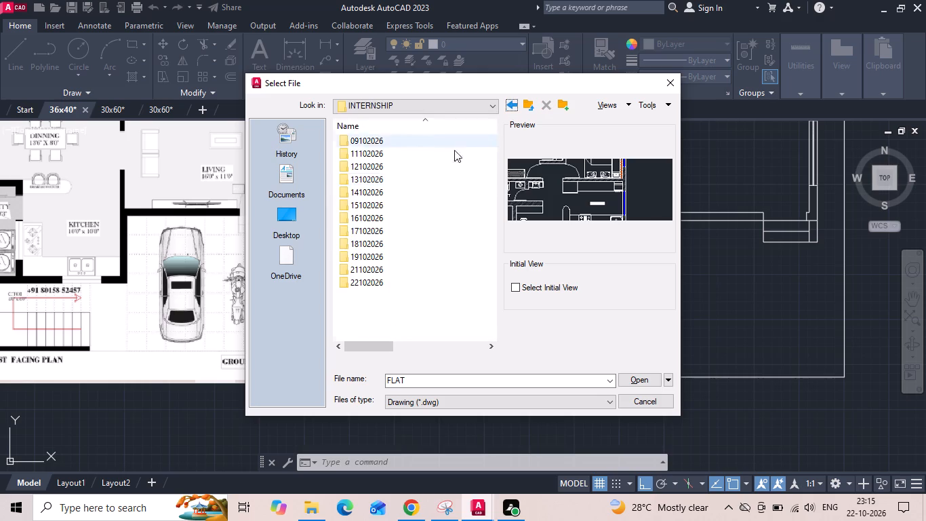
{"action": "double_click", "coordinate": [359, 242]}
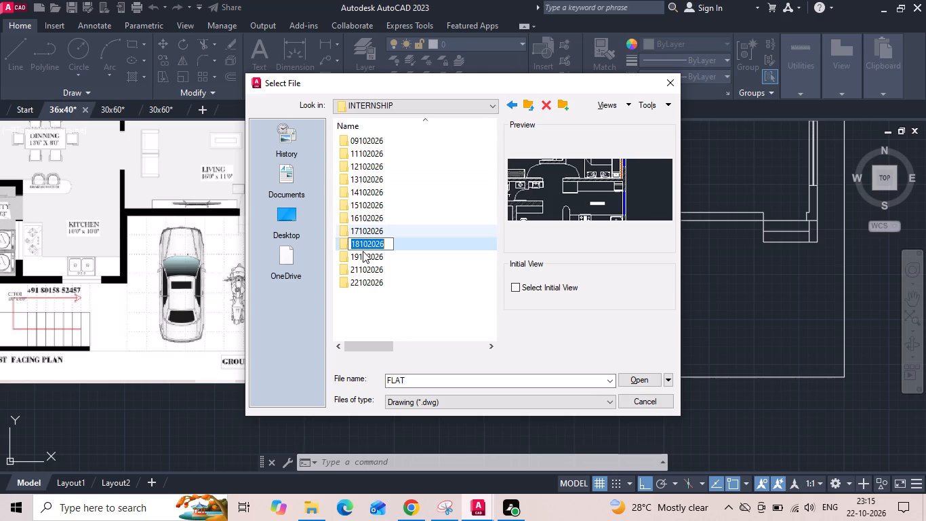
{"action": "double_click", "coordinate": [420, 246]}
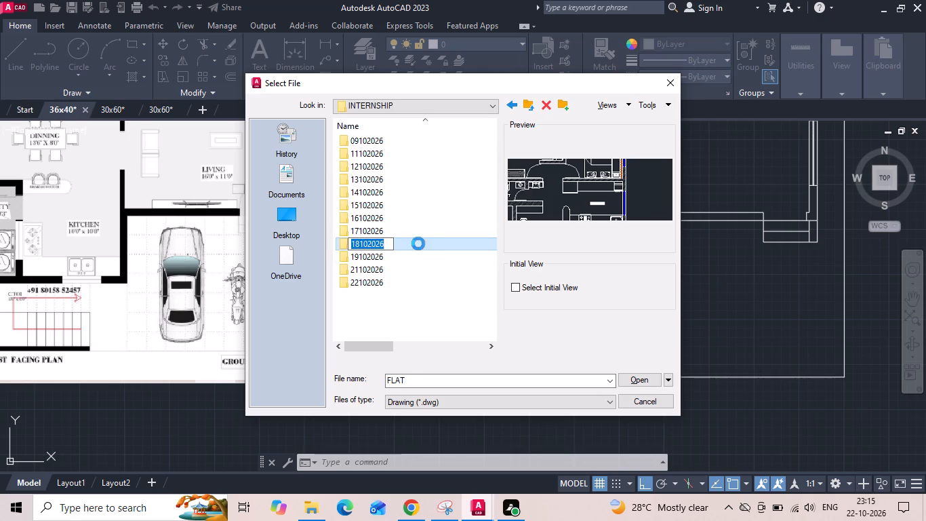
{"action": "left_click", "coordinate": [379, 155]}
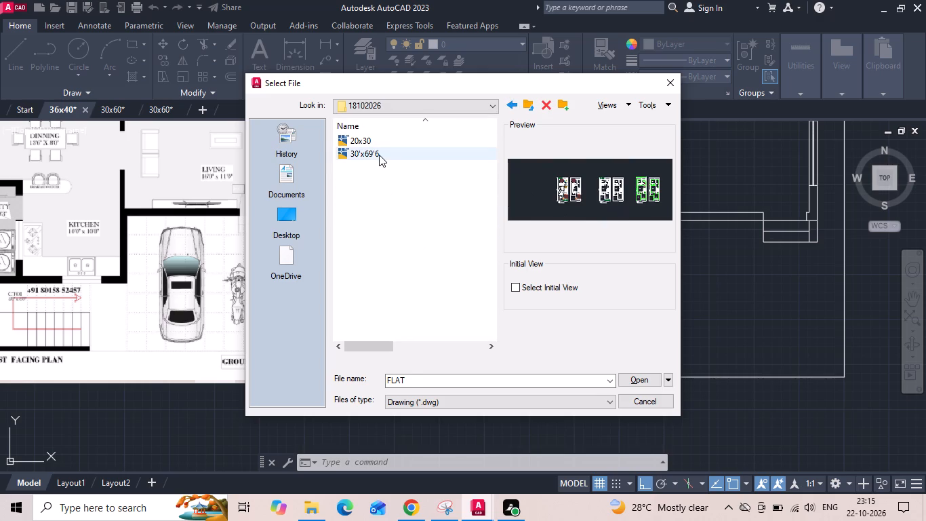
{"action": "left_click", "coordinate": [379, 142]}
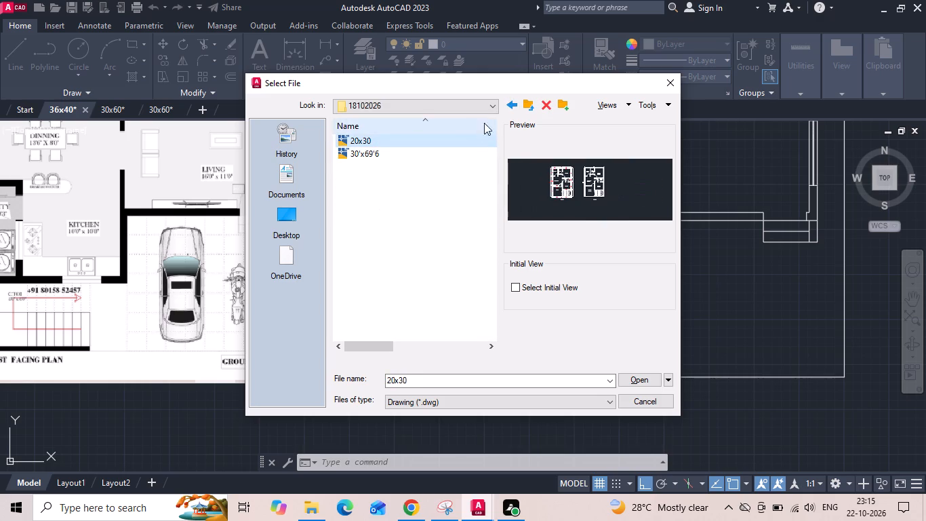
Preview the drawings in the INTERNSHIP folder's 17102026 and 16102026 subfolders.
{"action": "left_click", "coordinate": [511, 107]}
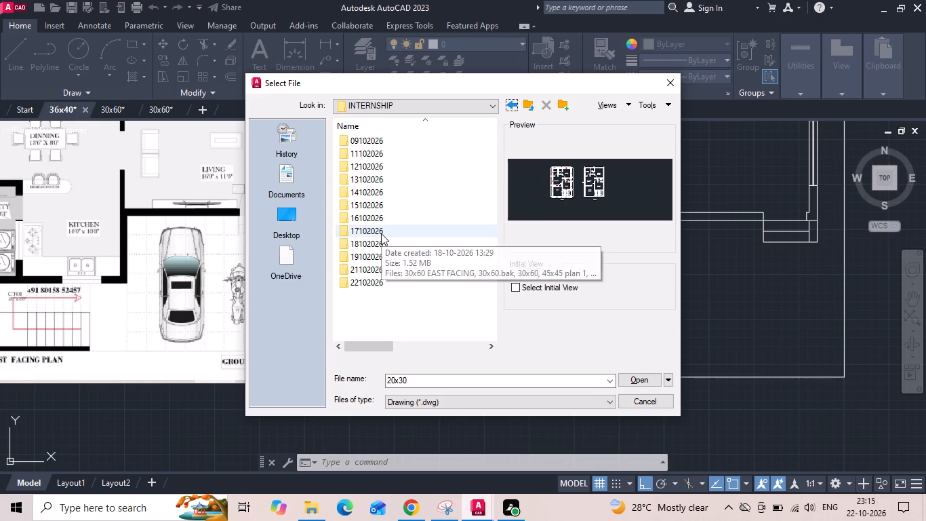
{"action": "double_click", "coordinate": [381, 233]}
{"action": "left_click", "coordinate": [382, 154]}
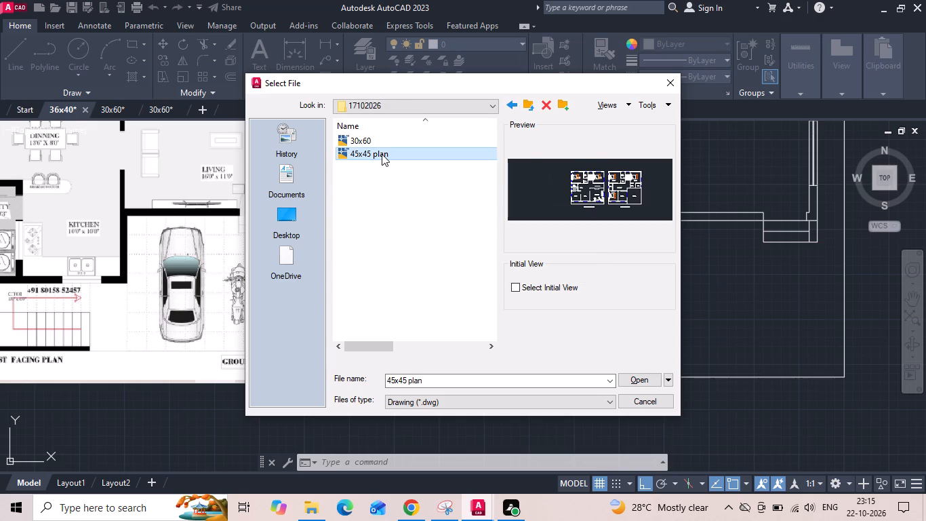
{"action": "left_click", "coordinate": [382, 143]}
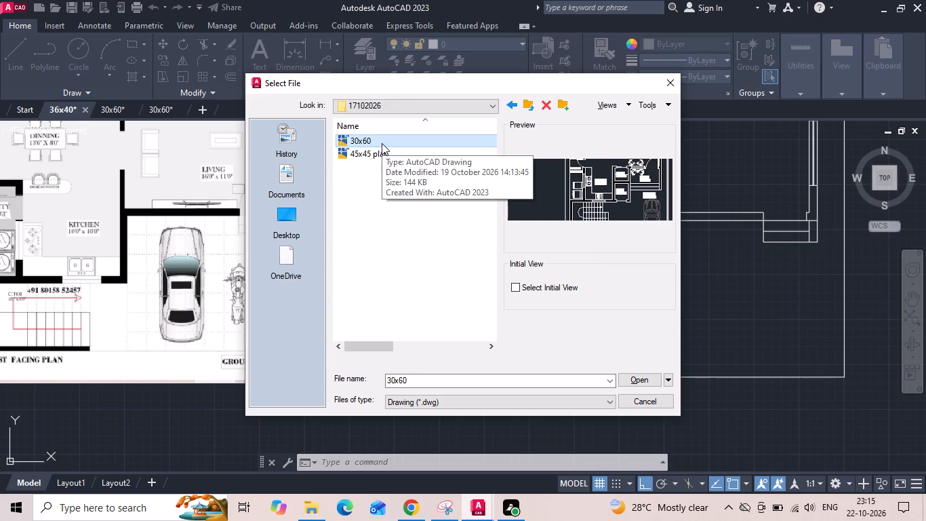
{"action": "left_click", "coordinate": [508, 100]}
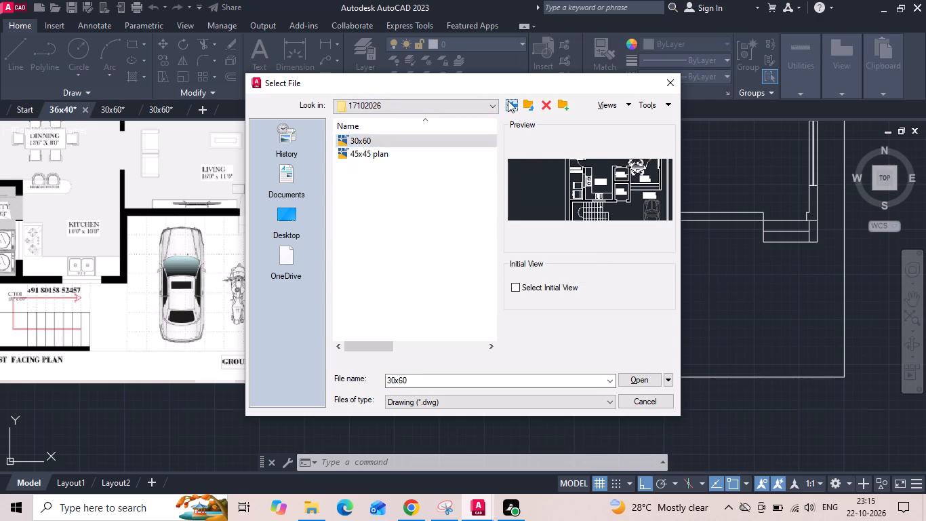
{"action": "double_click", "coordinate": [379, 229]}
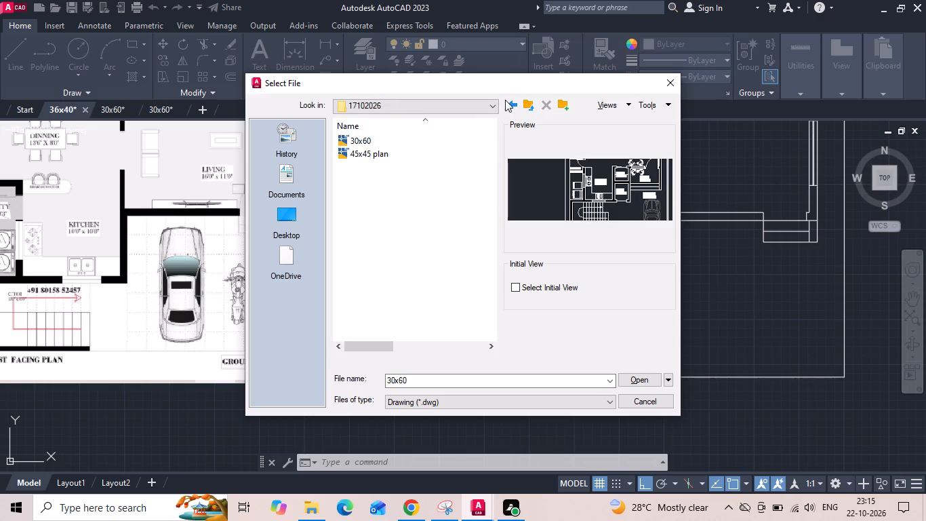
{"action": "left_click", "coordinate": [508, 107]}
{"action": "double_click", "coordinate": [371, 227]}
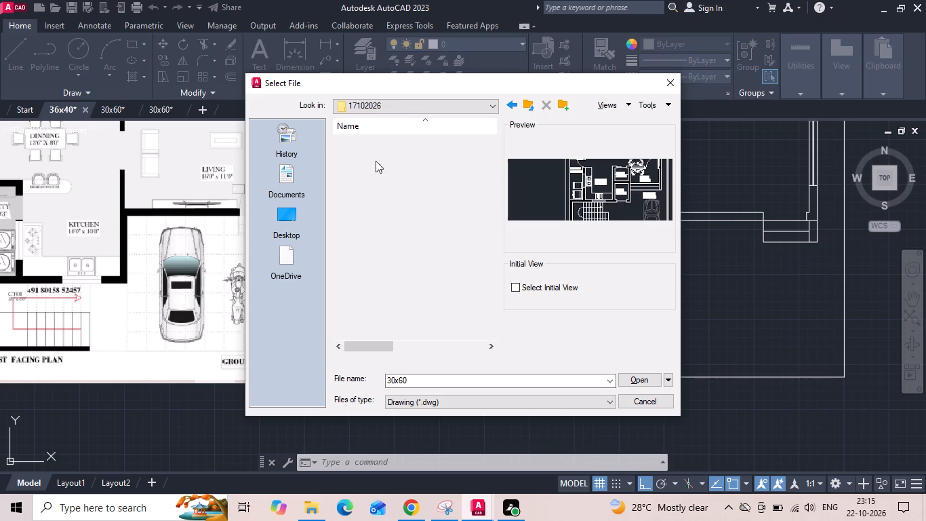
{"action": "left_click", "coordinate": [515, 104]}
{"action": "double_click", "coordinate": [378, 216]}
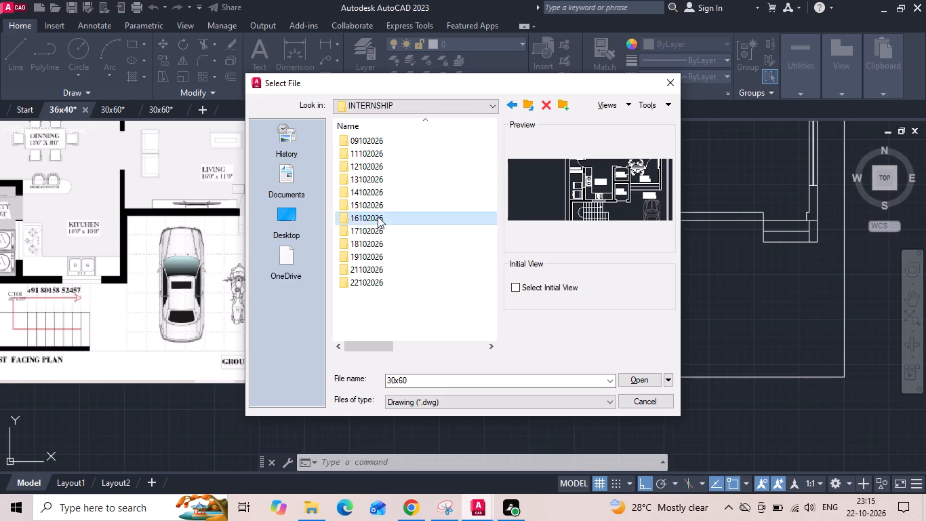
{"action": "left_click", "coordinate": [378, 164]}
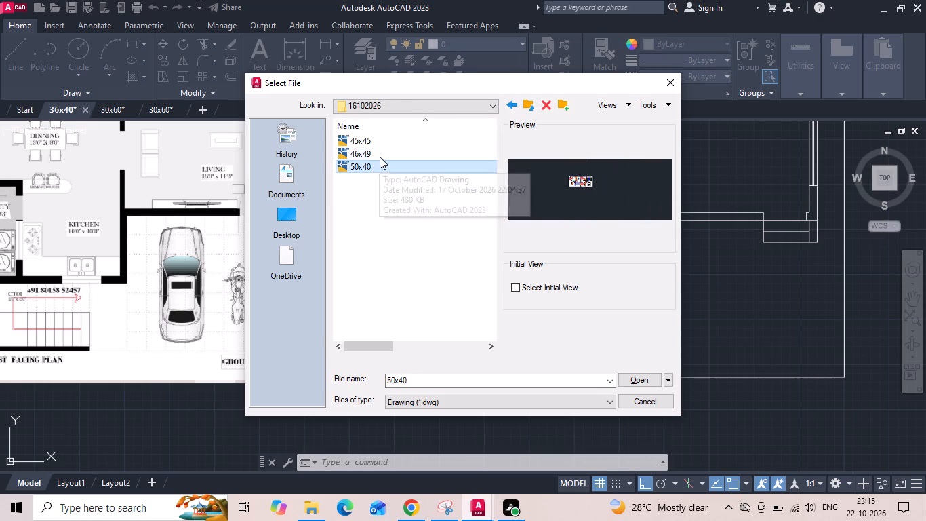
{"action": "left_click", "coordinate": [380, 157]}
{"action": "left_click", "coordinate": [381, 145]}
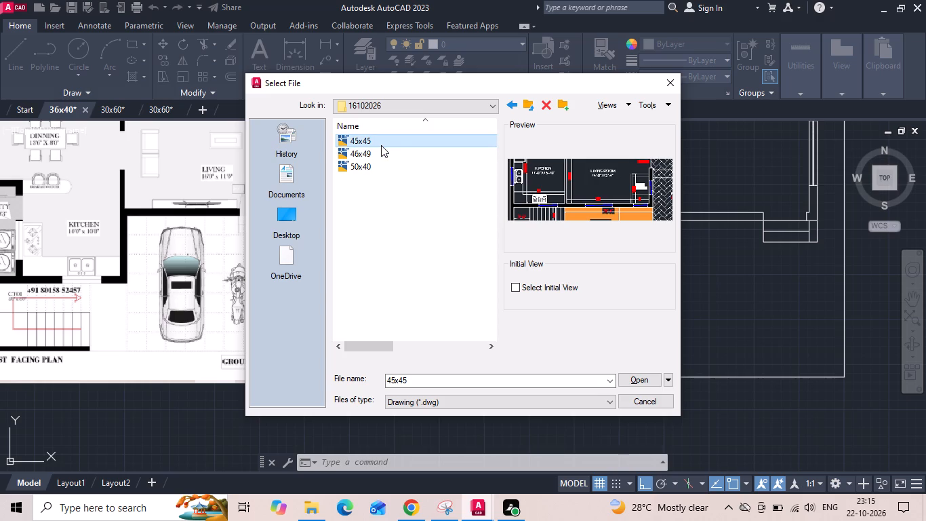
Open the 40'x55' drawing from the 21102026 folder.
{"action": "left_click", "coordinate": [515, 110]}
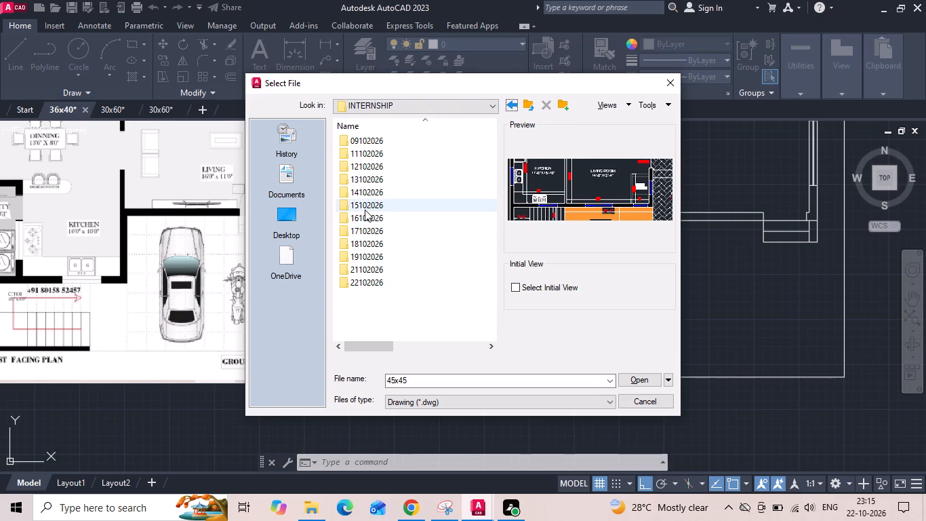
{"action": "left_click", "coordinate": [352, 267]}
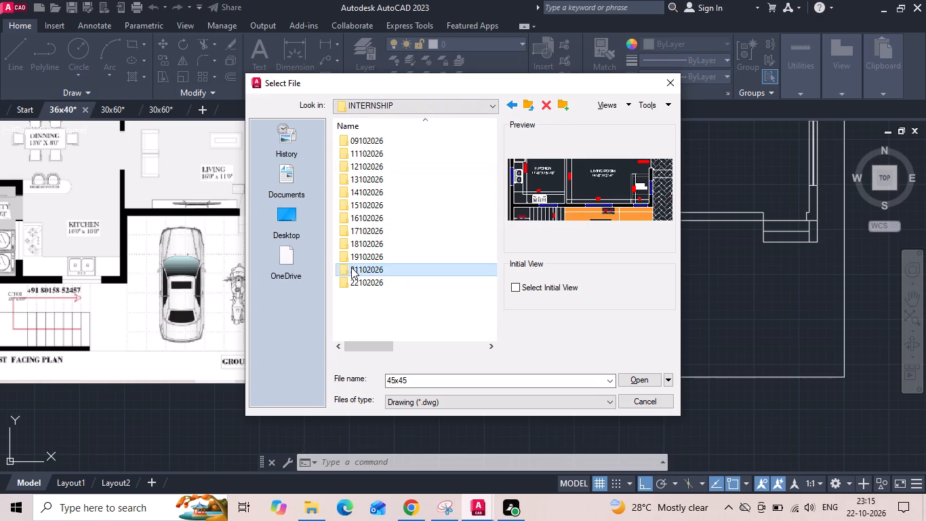
{"action": "left_click", "coordinate": [351, 267]}
{"action": "left_click", "coordinate": [396, 141]}
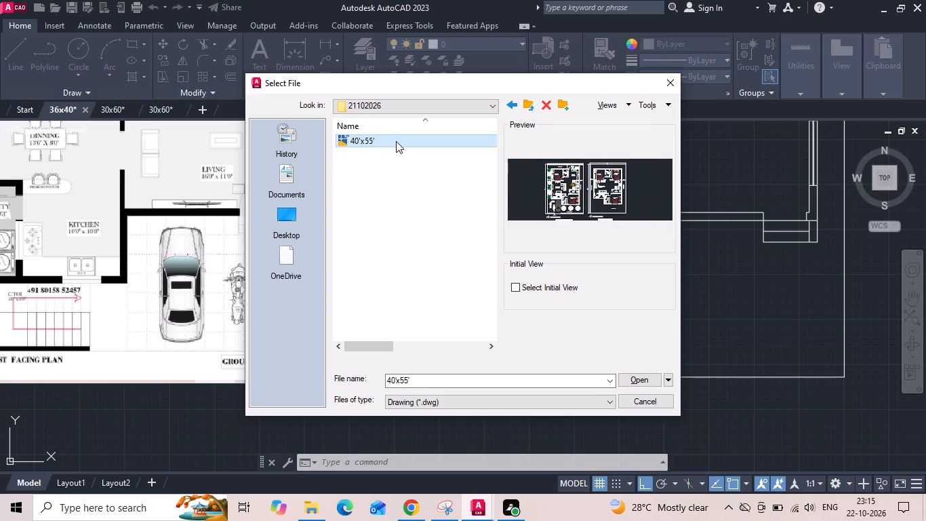
{"action": "left_click", "coordinate": [628, 376]}
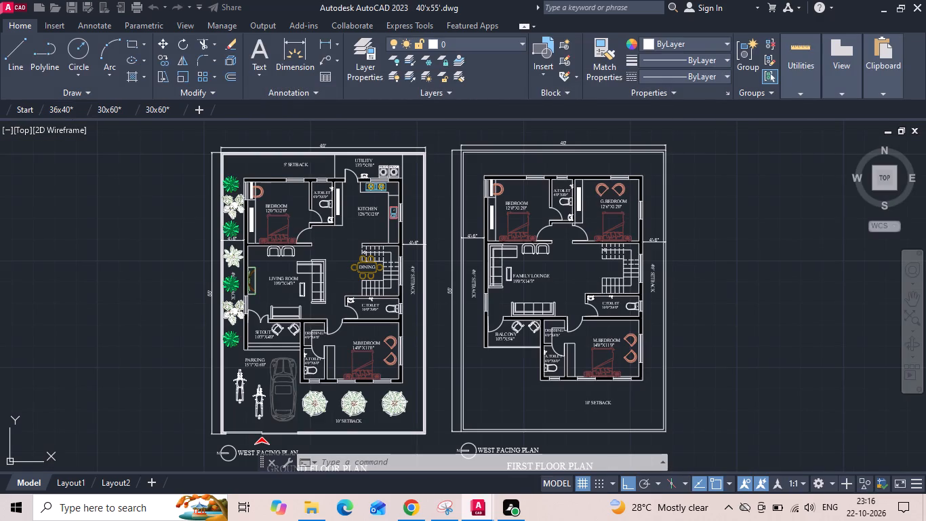
Copy the two washing machines from the 40'x55' drawing's utility area and paste them beside the 36x40 plan, near the kitchen.
{"action": "scroll", "coordinate": [395, 167], "scroll_direction": "up", "scroll_amount": 5}
{"action": "left_click_drag", "start_coordinate": [432, 168], "coordinate": [420, 181]}
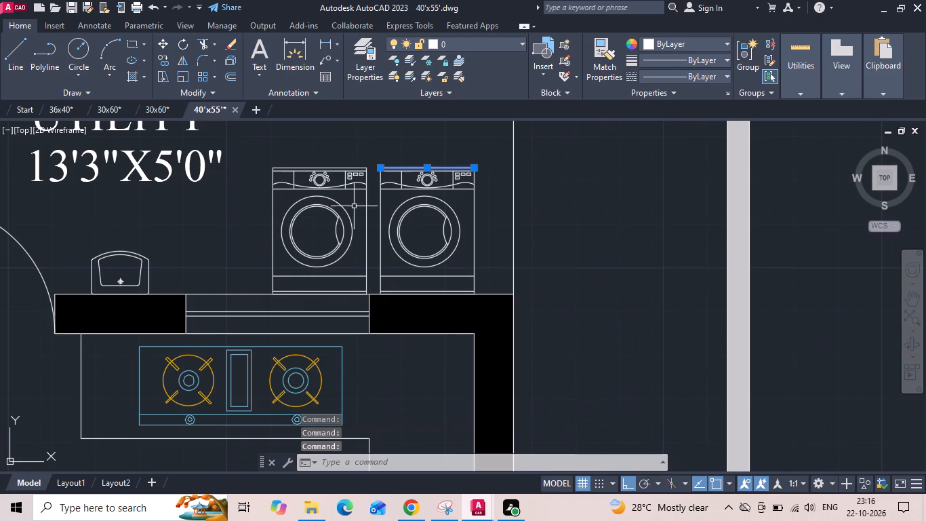
{"action": "key", "text": "Escape"}
{"action": "left_click", "coordinate": [265, 165]}
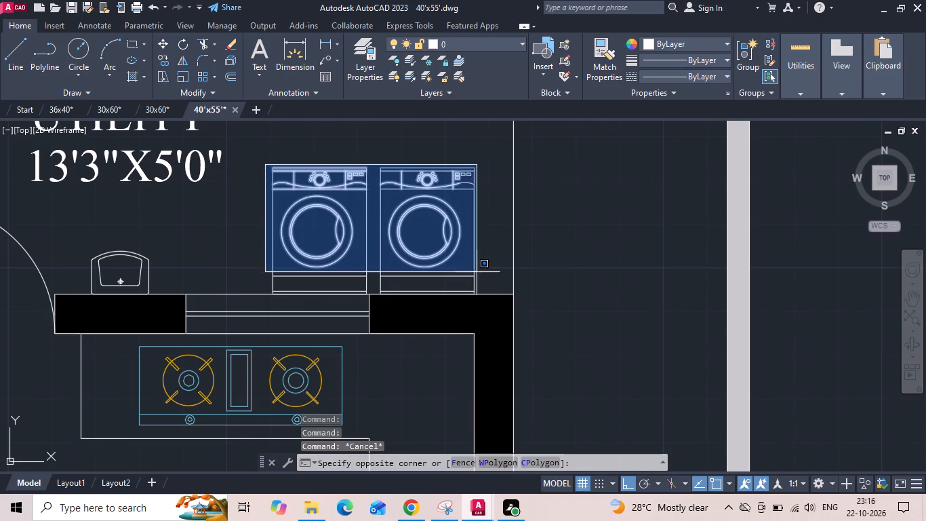
{"action": "left_click", "coordinate": [499, 296]}
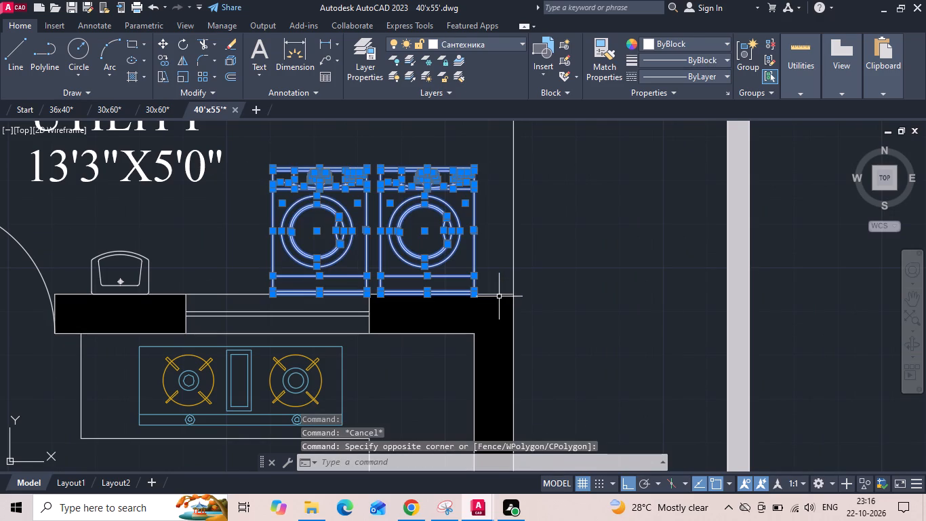
{"action": "key", "text": "ctrl+c"}
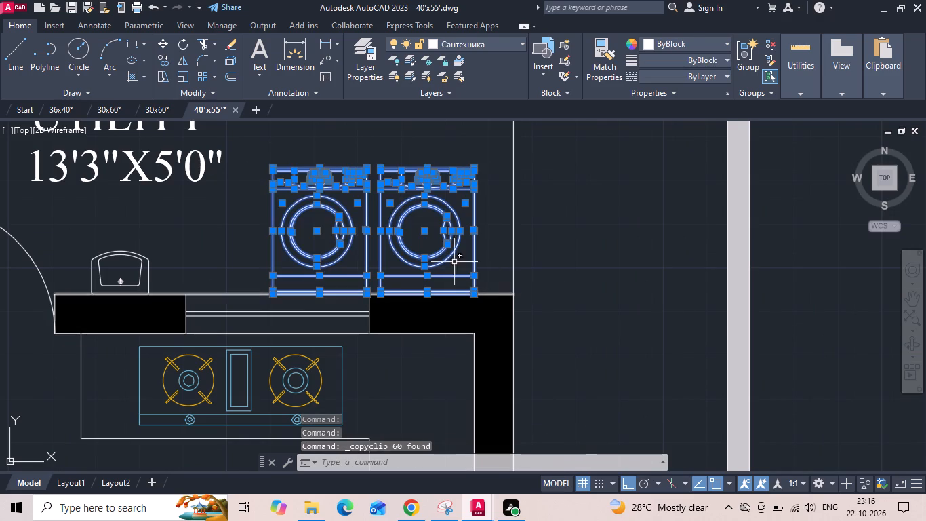
{"action": "left_click", "coordinate": [64, 106]}
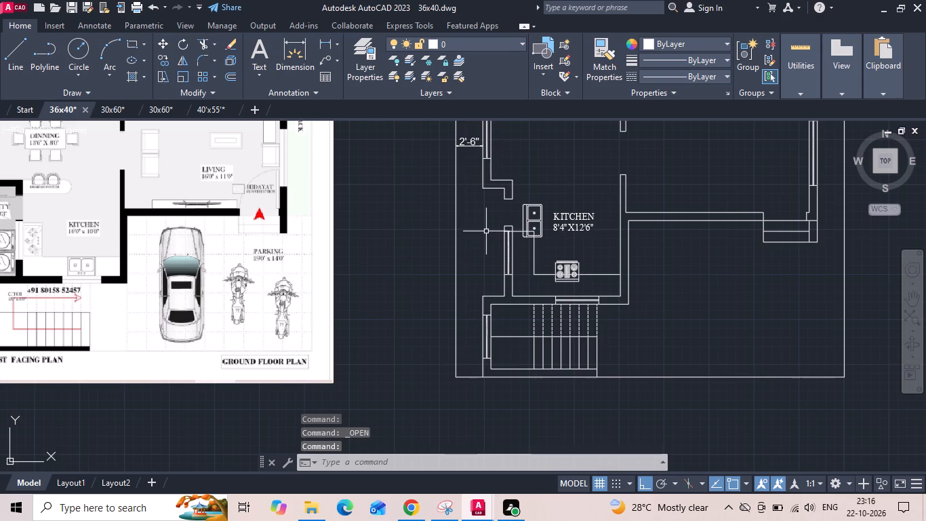
{"action": "key", "text": "ctrl+v"}
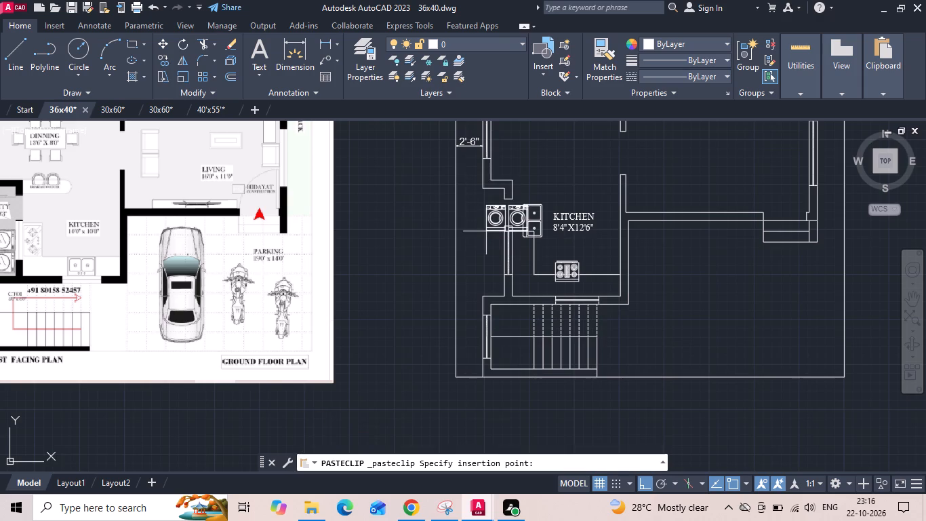
{"action": "scroll", "coordinate": [468, 262], "scroll_direction": "up", "scroll_amount": 2}
{"action": "left_click", "coordinate": [217, 290]}
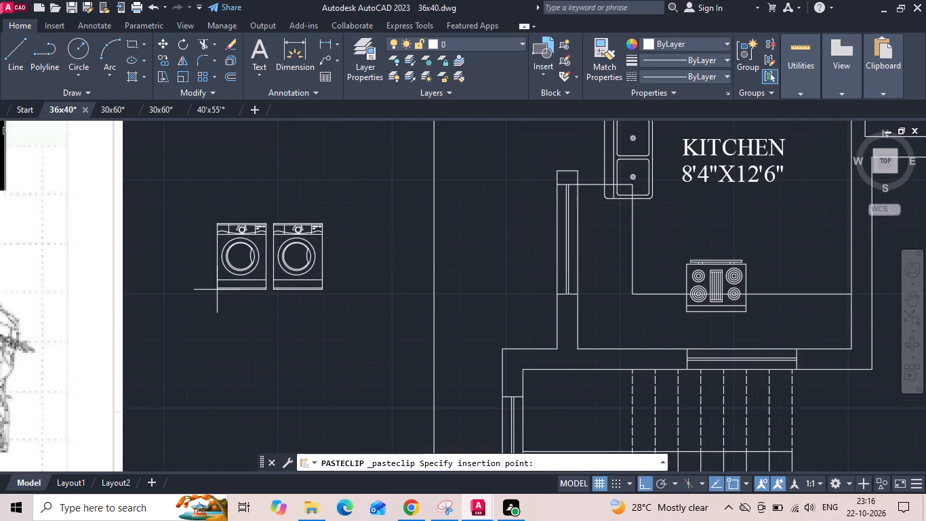
{"action": "key", "text": "Escape"}
Rotate the two pasted washing machines 90° so they stack one above the other.
{"action": "left_click_drag", "start_coordinate": [176, 187], "coordinate": [220, 277]}
{"action": "left_click", "coordinate": [353, 334]}
{"action": "right_click", "coordinate": [354, 333]}
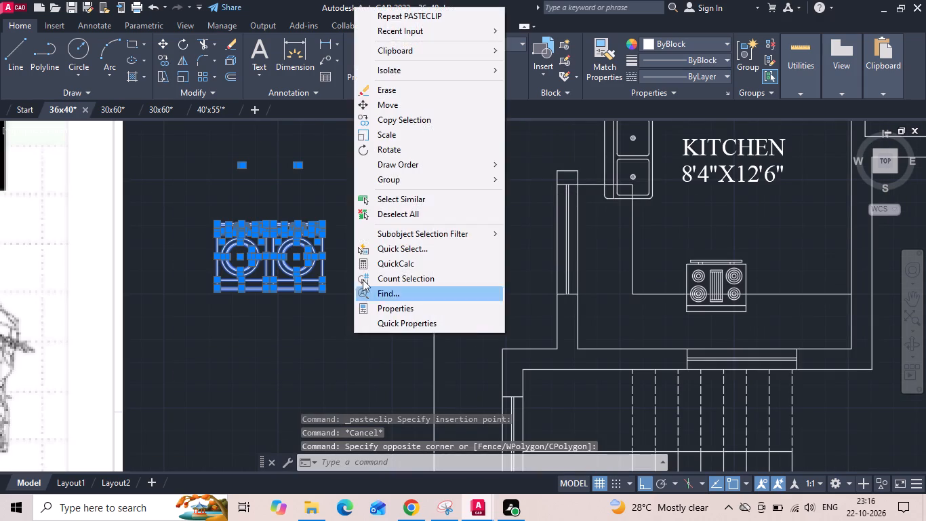
{"action": "left_click", "coordinate": [397, 151]}
{"action": "left_click", "coordinate": [389, 248]}
{"action": "left_click", "coordinate": [384, 208]}
Define the two washing machines as a single block named "wash".
{"action": "scroll", "coordinate": [398, 224], "scroll_direction": "down", "scroll_amount": 1}
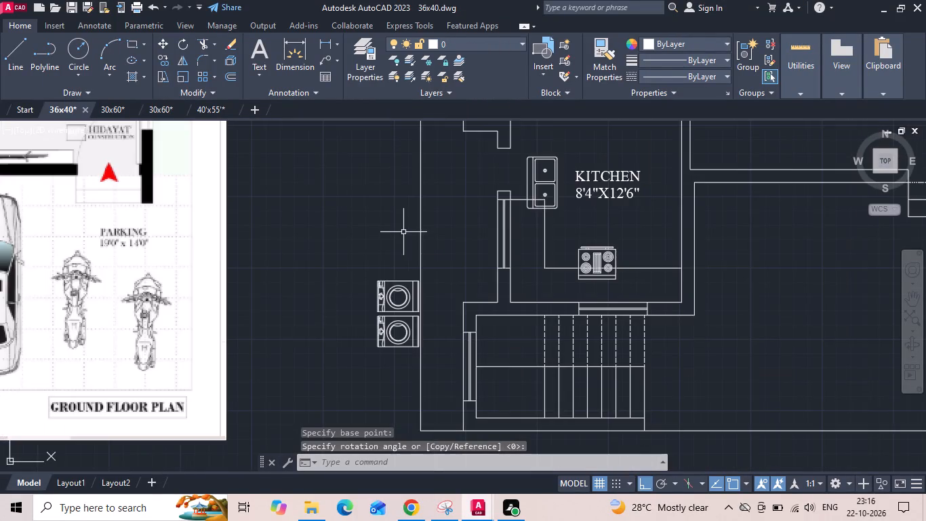
{"action": "scroll", "coordinate": [344, 249], "scroll_direction": "down", "scroll_amount": 2}
{"action": "scroll", "coordinate": [91, 255], "scroll_direction": "up", "scroll_amount": 2}
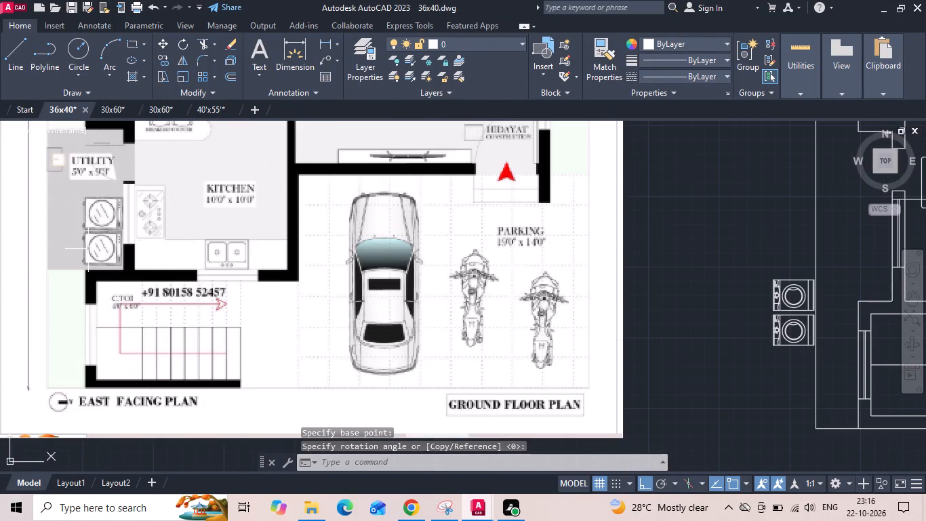
{"action": "scroll", "coordinate": [88, 249], "scroll_direction": "down", "scroll_amount": 1}
{"action": "scroll", "coordinate": [551, 301], "scroll_direction": "up", "scroll_amount": 3}
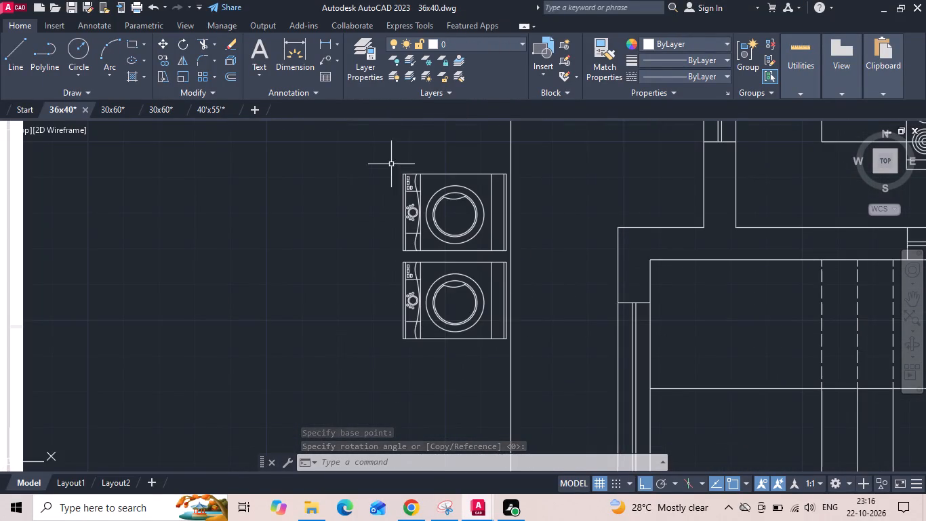
{"action": "left_click_drag", "start_coordinate": [372, 150], "coordinate": [399, 233]}
{"action": "left_click", "coordinate": [538, 402]}
{"action": "type", "text": "b"}
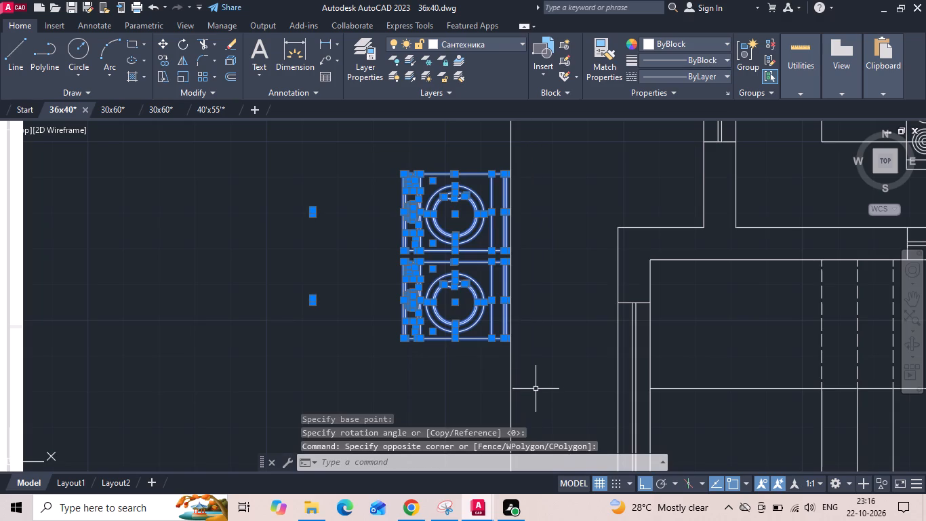
{"action": "key", "text": "space"}
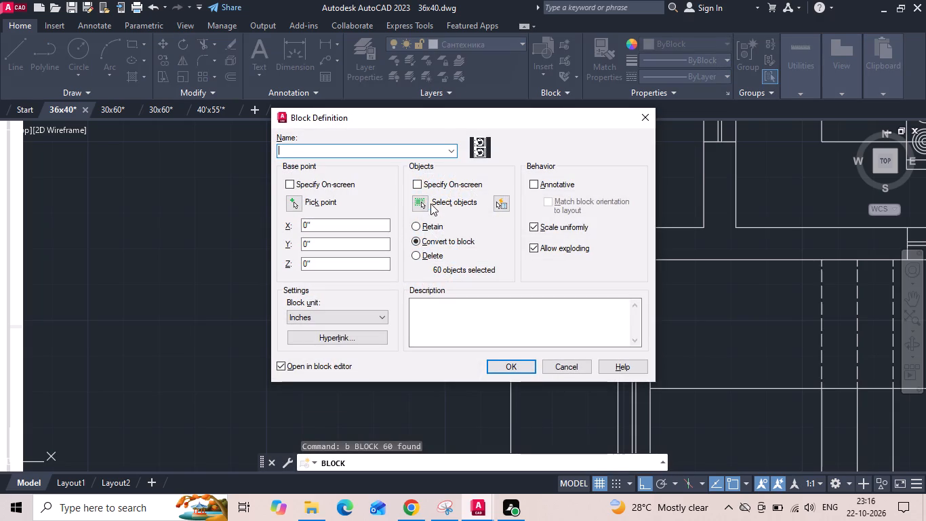
{"action": "left_click", "coordinate": [420, 203]}
{"action": "left_click_drag", "start_coordinate": [382, 153], "coordinate": [394, 193]}
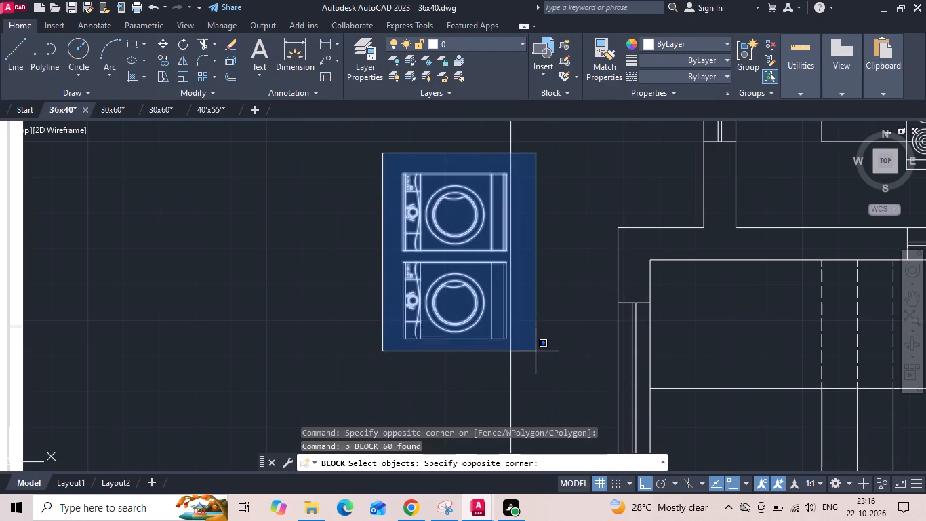
{"action": "left_click", "coordinate": [544, 355]}
{"action": "key", "text": "space"}
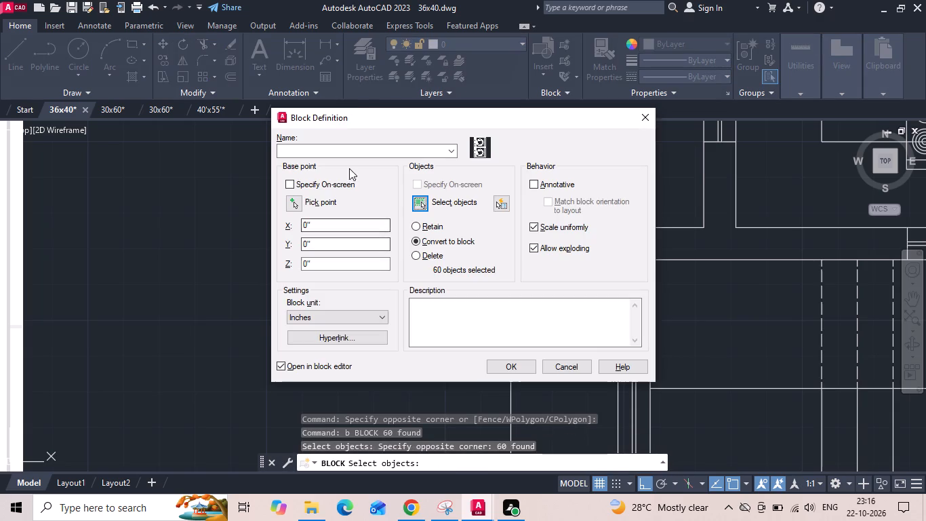
{"action": "left_click", "coordinate": [351, 151]}
{"action": "type", "text": "wash"}
{"action": "key", "text": "space"}
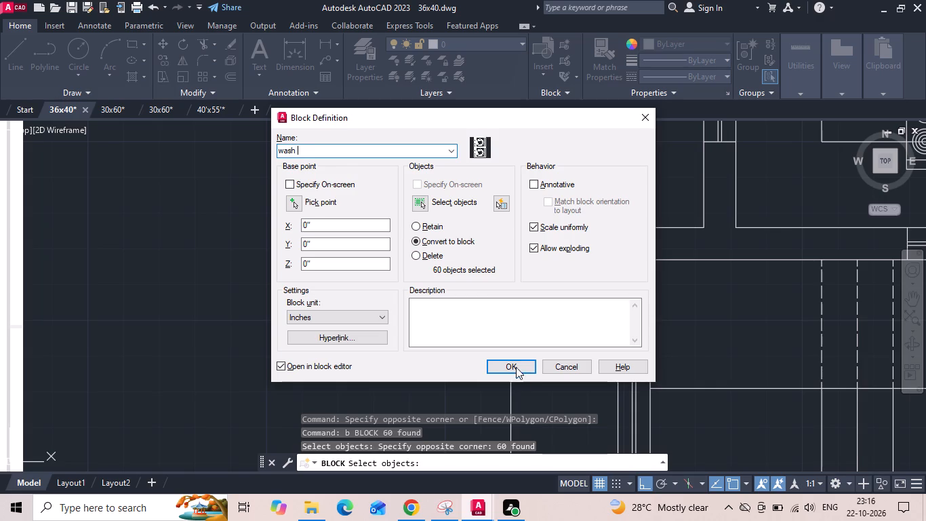
{"action": "left_click", "coordinate": [515, 370]}
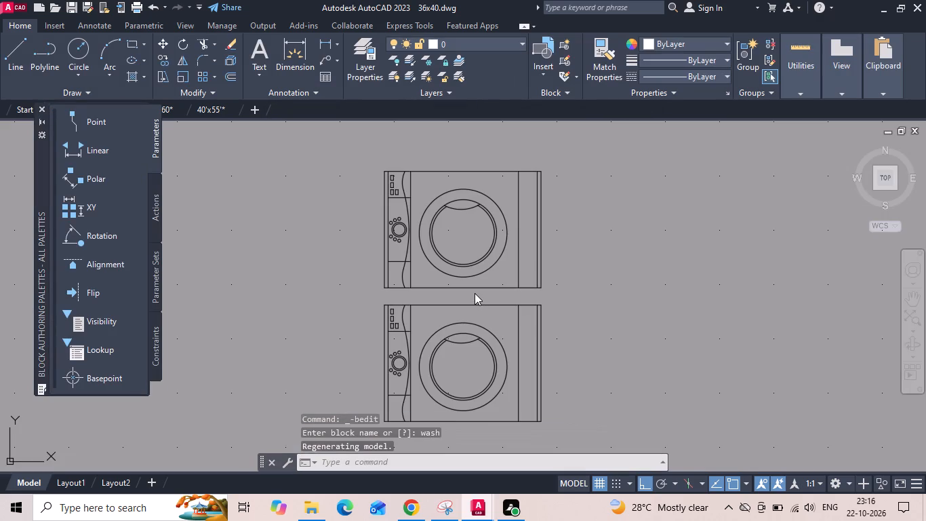
Back out of the block editor to the 36x40 floor plan, undoing the block edit session.
{"action": "key", "text": "Escape"}
{"action": "scroll", "coordinate": [476, 279], "scroll_direction": "down", "scroll_amount": 1}
{"action": "left_click", "coordinate": [508, 260]}
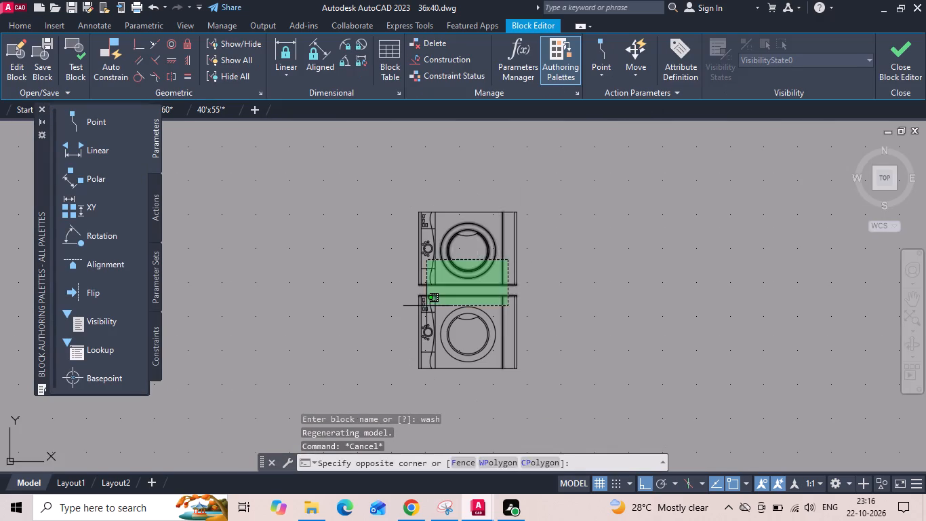
{"action": "left_click", "coordinate": [426, 306]}
{"action": "key", "text": "Escape"}
{"action": "key", "text": "Escape"}
{"action": "key", "text": "Escape"}
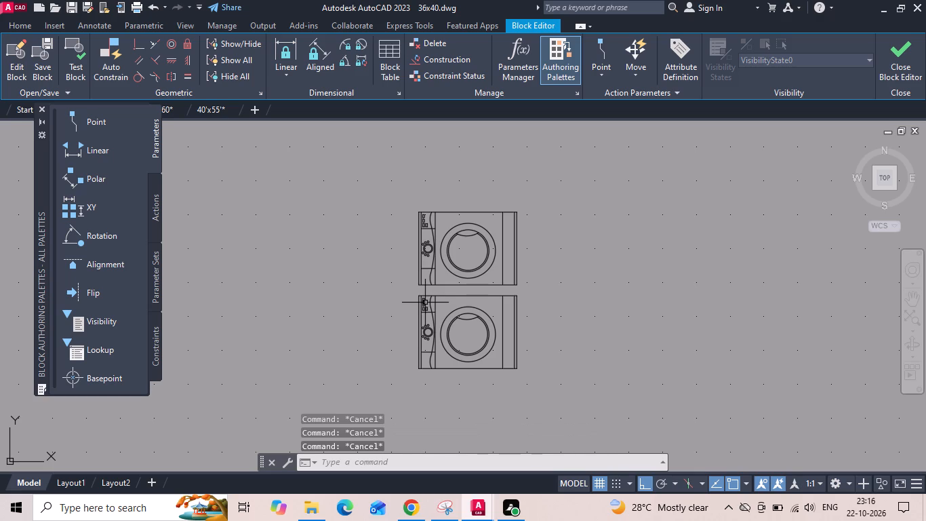
{"action": "key", "text": "ctrl+z"}
{"action": "key", "text": "ctrl+z"}
Move the washing machine block into the utility area, placing its lower corner at the outer wall corner beside the kitchen.
{"action": "left_click_drag", "start_coordinate": [382, 147], "coordinate": [397, 190]}
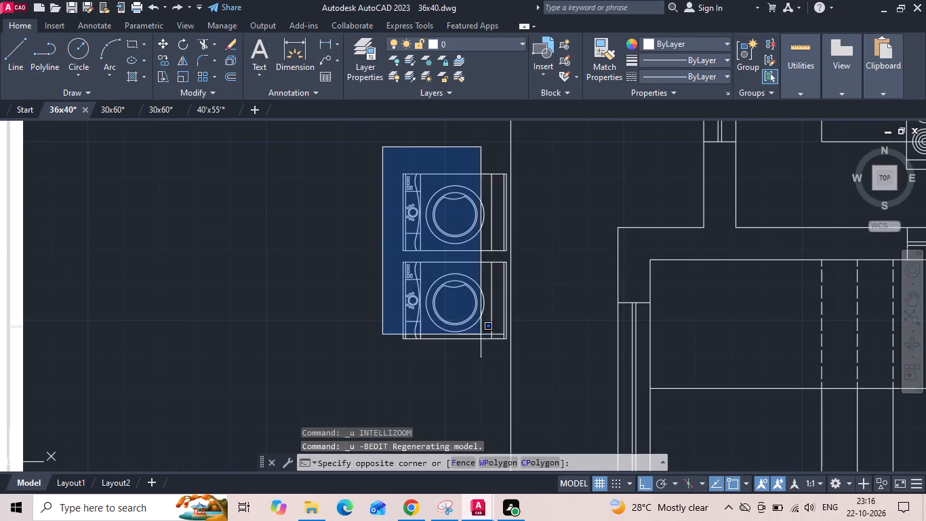
{"action": "left_click", "coordinate": [525, 366]}
{"action": "right_click", "coordinate": [525, 361]}
{"action": "left_click", "coordinate": [548, 248]}
{"action": "scroll", "coordinate": [556, 315], "scroll_direction": "down", "scroll_amount": 3}
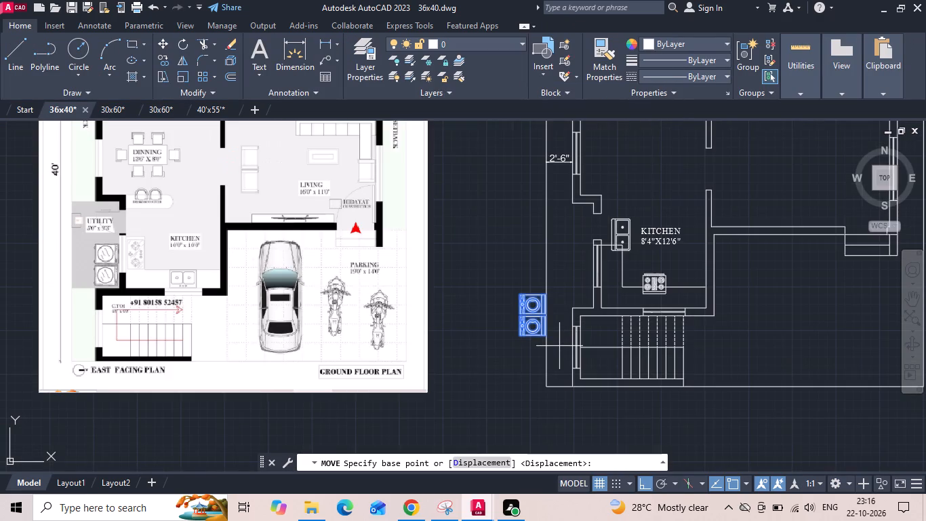
{"action": "scroll", "coordinate": [552, 341], "scroll_direction": "up", "scroll_amount": 3}
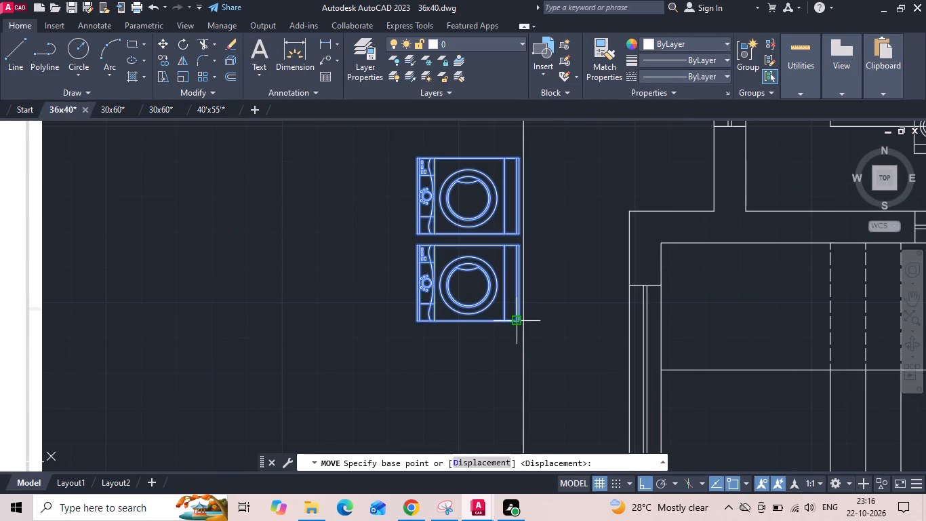
{"action": "left_click", "coordinate": [517, 324]}
{"action": "left_click", "coordinate": [719, 209]}
Move the washing machine block slightly upward to leave a small gap above the staircase wall.
{"action": "scroll", "coordinate": [618, 293], "scroll_direction": "down", "scroll_amount": 2}
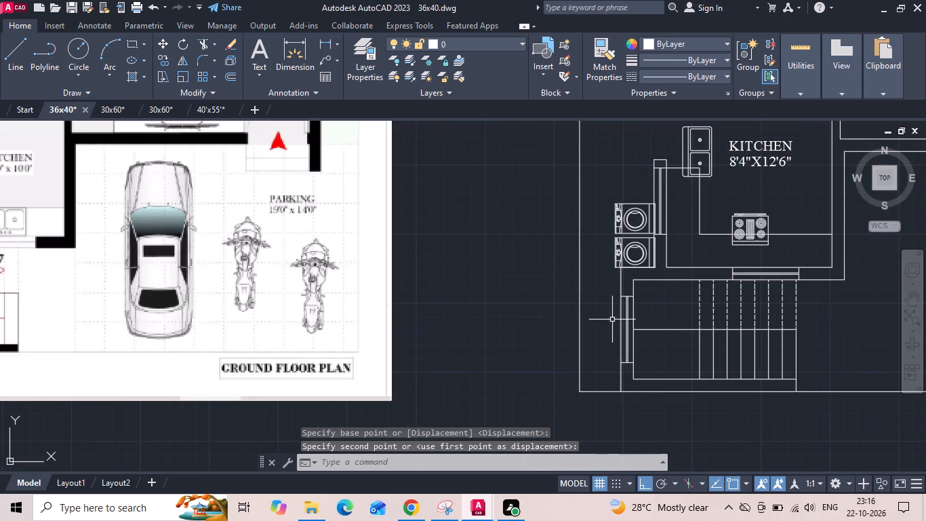
{"action": "scroll", "coordinate": [611, 322], "scroll_direction": "down", "scroll_amount": 2}
{"action": "scroll", "coordinate": [635, 315], "scroll_direction": "up", "scroll_amount": 3}
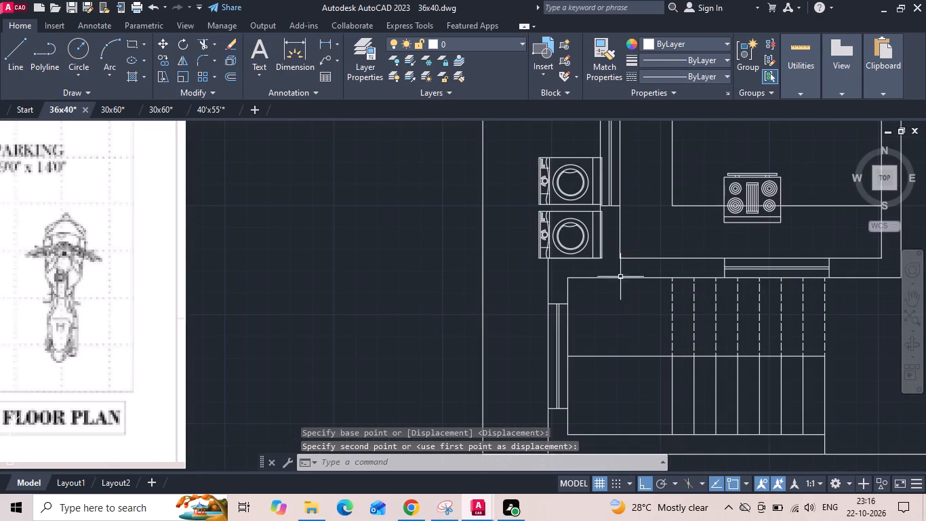
{"action": "left_click_drag", "start_coordinate": [572, 134], "coordinate": [561, 164]}
{"action": "left_click", "coordinate": [529, 214]}
{"action": "right_click", "coordinate": [529, 214]}
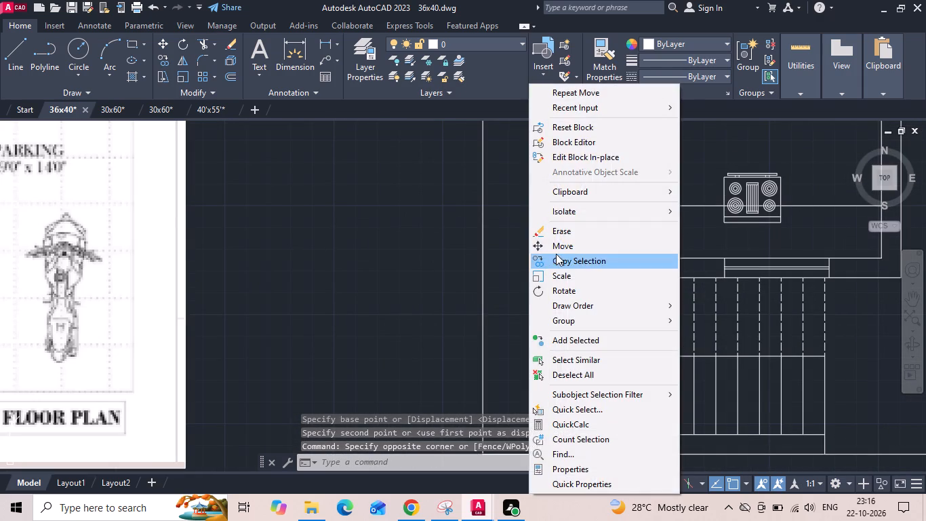
{"action": "left_click", "coordinate": [558, 250]}
{"action": "scroll", "coordinate": [584, 213], "scroll_direction": "up", "scroll_amount": 2}
{"action": "left_click", "coordinate": [658, 273]}
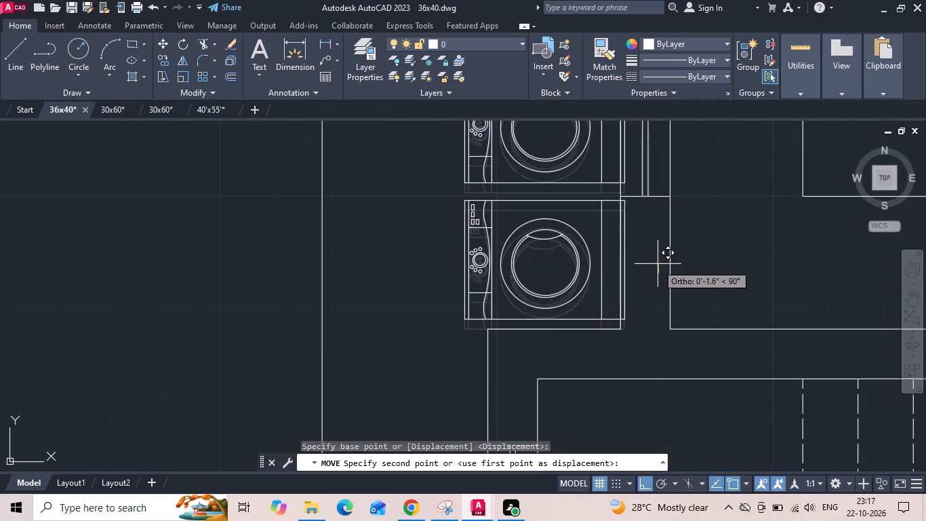
{"action": "left_click", "coordinate": [656, 258]}
Move the washing machine block sideways so its back edge sits flush against the kitchen's outer wall.
{"action": "left_click", "coordinate": [562, 268]}
{"action": "scroll", "coordinate": [558, 268], "scroll_direction": "down", "scroll_amount": 1}
{"action": "left_click", "coordinate": [502, 206]}
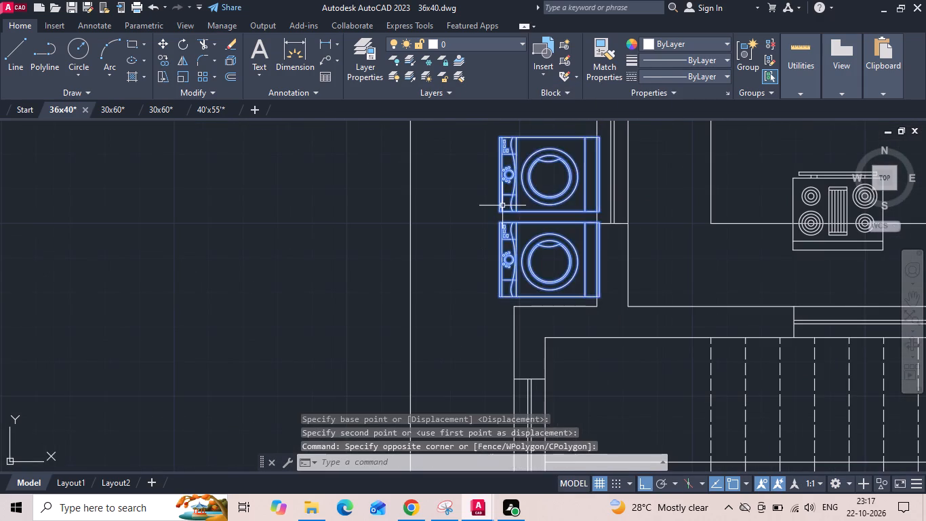
{"action": "right_click", "coordinate": [502, 206]}
{"action": "left_click", "coordinate": [528, 247]}
{"action": "scroll", "coordinate": [590, 297], "scroll_direction": "up", "scroll_amount": 4}
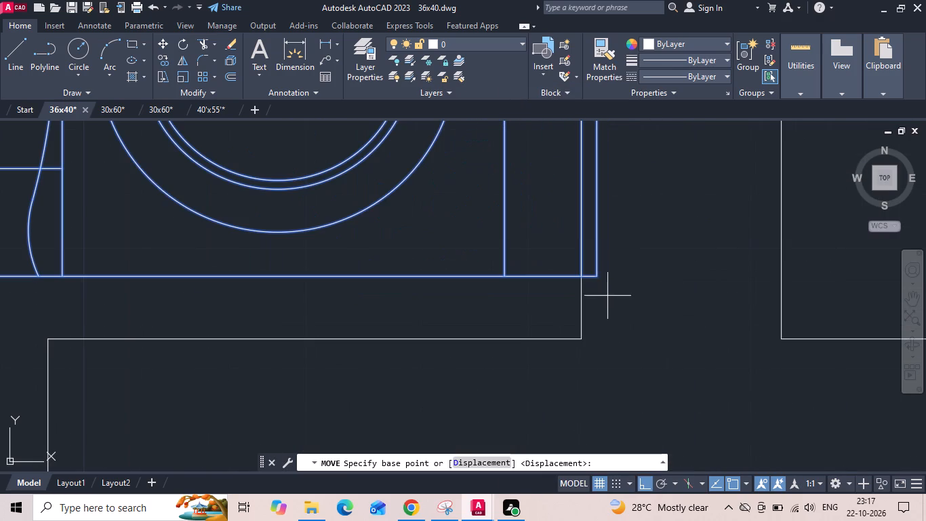
{"action": "left_click", "coordinate": [598, 279]}
{"action": "left_click", "coordinate": [581, 278]}
Delete the stove from the kitchen counter along the staircase wall.
{"action": "scroll", "coordinate": [578, 286], "scroll_direction": "down", "scroll_amount": 6}
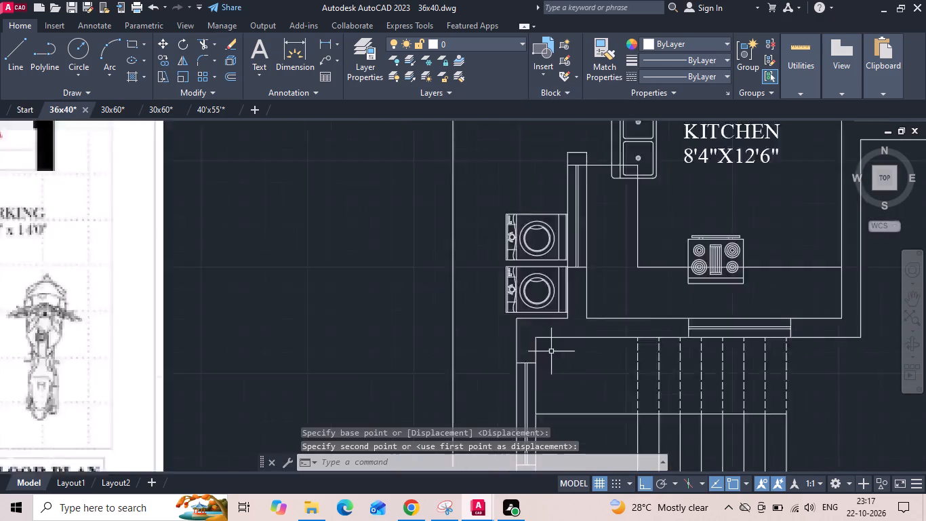
{"action": "scroll", "coordinate": [551, 351], "scroll_direction": "down", "scroll_amount": 1}
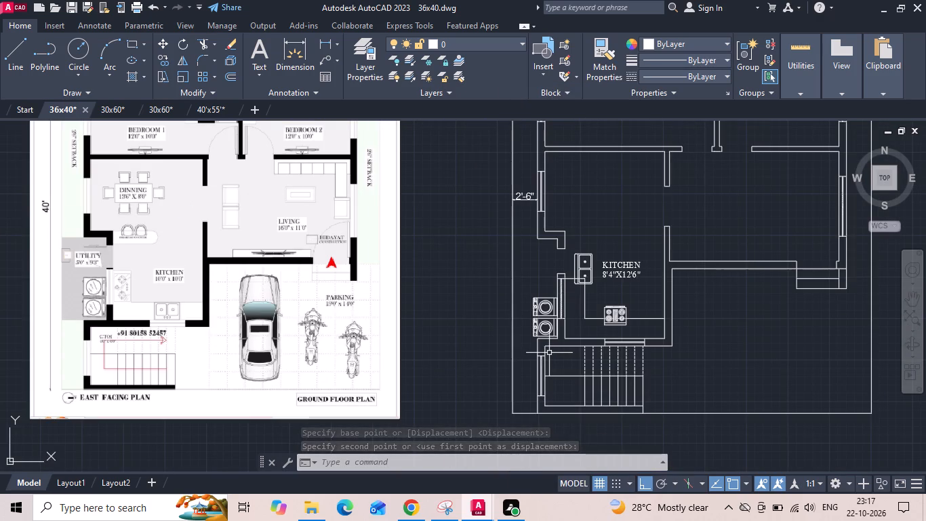
{"action": "scroll", "coordinate": [643, 335], "scroll_direction": "up", "scroll_amount": 2}
{"action": "left_click", "coordinate": [592, 271]}
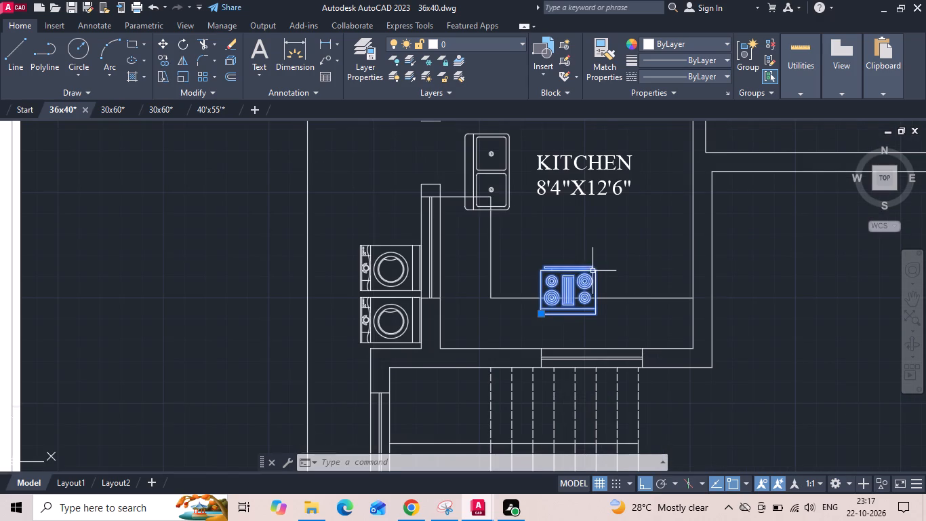
{"action": "key", "text": "Delete"}
Rotate the kitchen's double sink 90° so it lies parallel to the counter along the staircase wall.
{"action": "left_click", "coordinate": [506, 185]}
{"action": "right_click", "coordinate": [506, 185]}
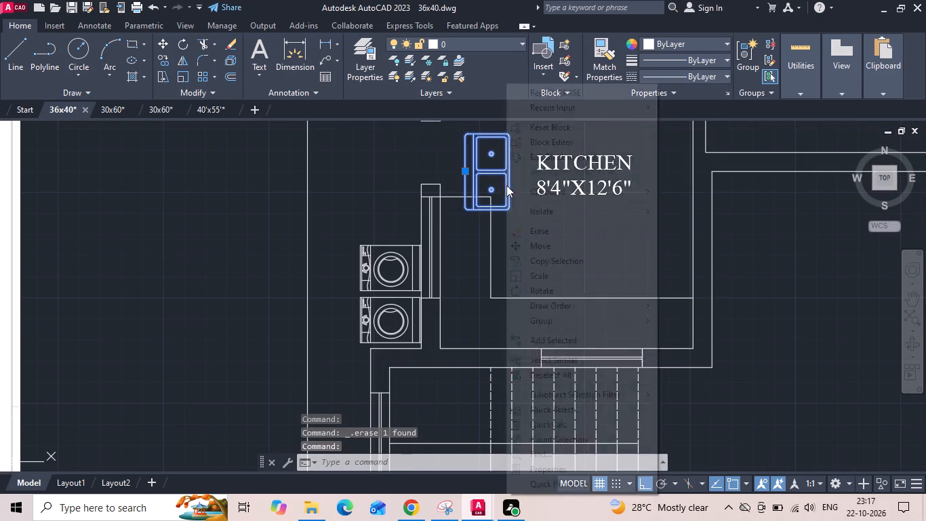
{"action": "left_click", "coordinate": [532, 285]}
{"action": "left_click", "coordinate": [537, 267]}
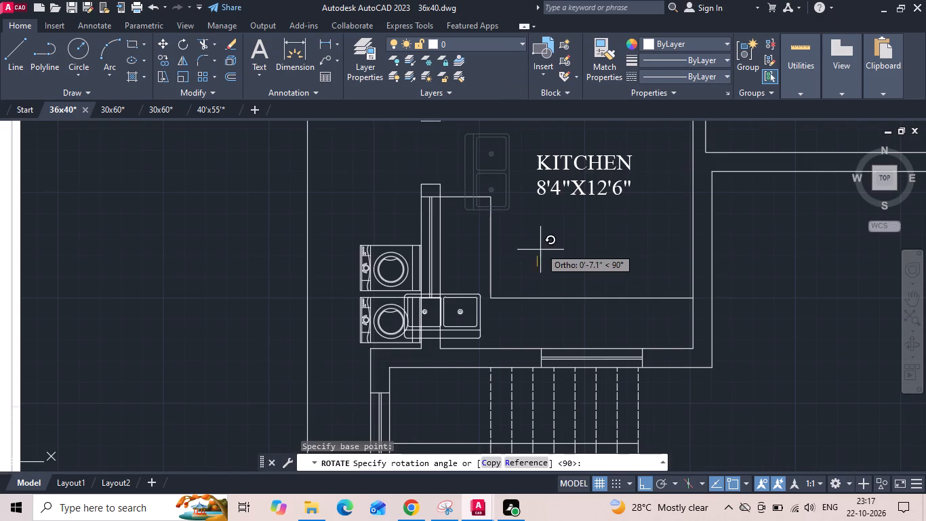
{"action": "left_click", "coordinate": [542, 235]}
Move the double sink onto the kitchen counter along the staircase wall, in front of the window.
{"action": "left_click", "coordinate": [472, 298]}
{"action": "right_click", "coordinate": [472, 298]}
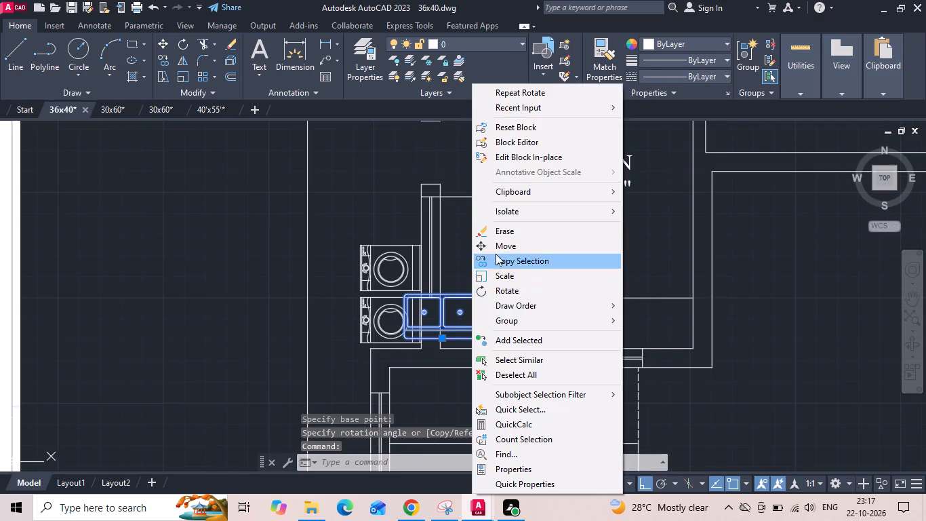
{"action": "left_click", "coordinate": [498, 248]}
{"action": "left_click_drag", "start_coordinate": [485, 307], "coordinate": [508, 319]}
{"action": "scroll", "coordinate": [631, 325], "scroll_direction": "up", "scroll_amount": 1}
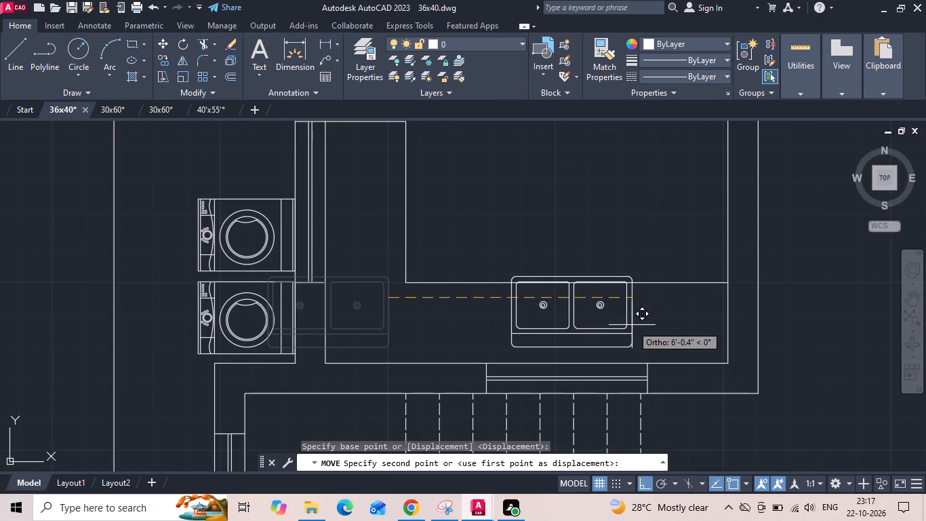
{"action": "key", "text": "F8"}
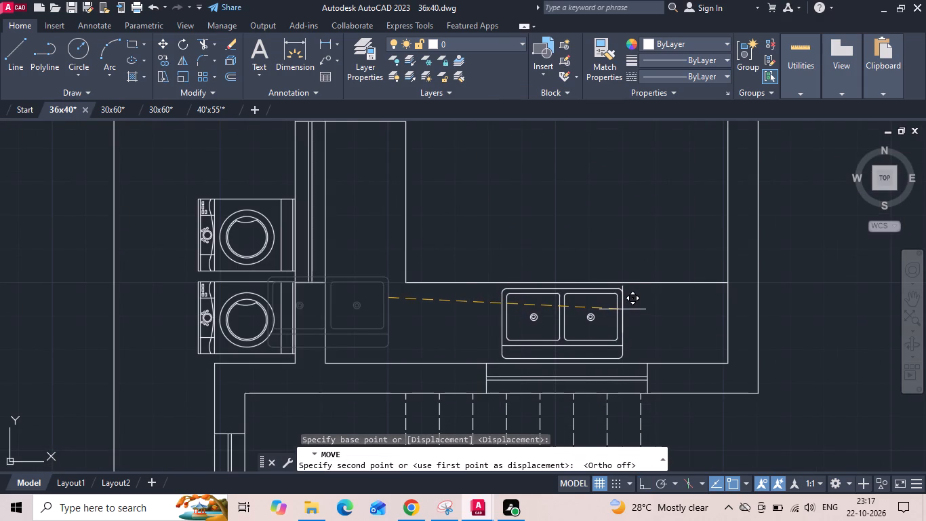
{"action": "left_click", "coordinate": [622, 309]}
Copy the two-burner stove and the dining table set with its DINING label from the 40'x55' drawing into the 36x40 plan.
{"action": "scroll", "coordinate": [620, 307], "scroll_direction": "down", "scroll_amount": 3}
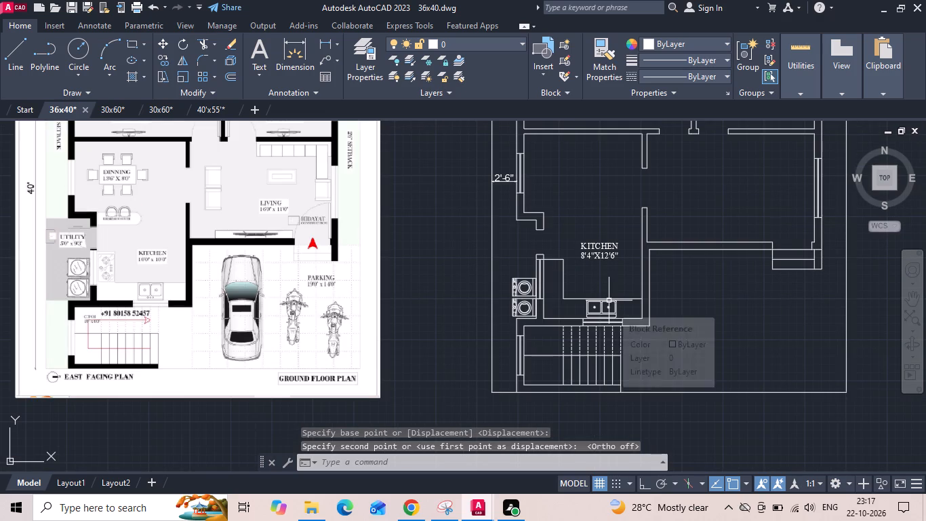
{"action": "left_click", "coordinate": [205, 112]}
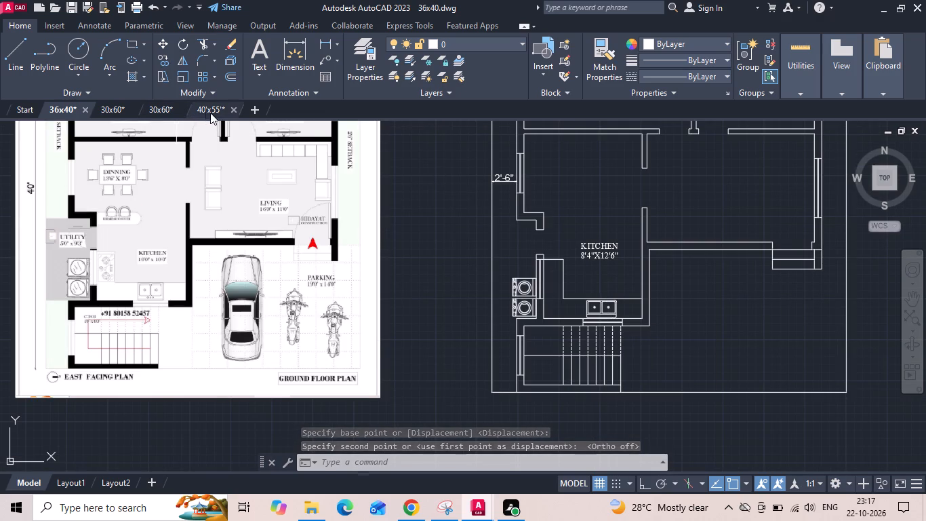
{"action": "scroll", "coordinate": [452, 241], "scroll_direction": "down", "scroll_amount": 2}
{"action": "left_click", "coordinate": [412, 302]}
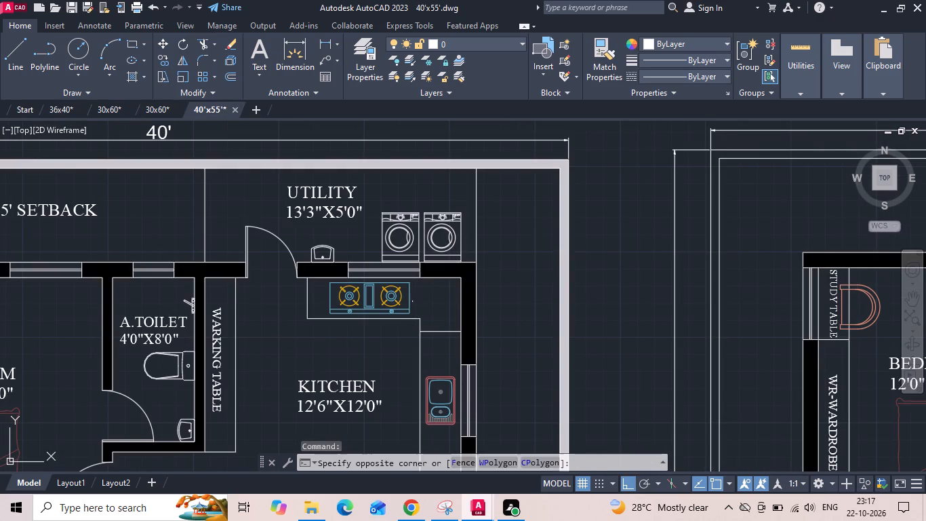
{"action": "left_click", "coordinate": [381, 288]}
{"action": "scroll", "coordinate": [432, 207], "scroll_direction": "down", "scroll_amount": 2}
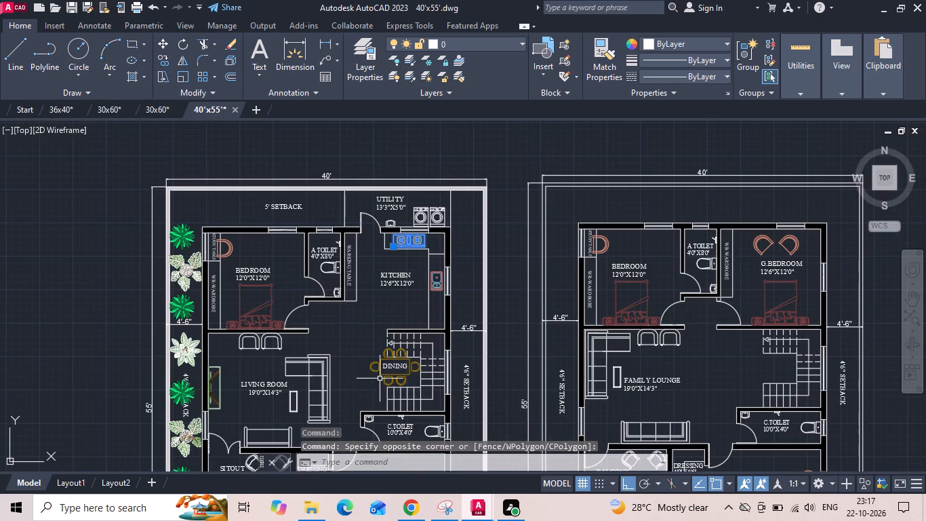
{"action": "left_click", "coordinate": [386, 365]}
{"action": "scroll", "coordinate": [384, 371], "scroll_direction": "up", "scroll_amount": 2}
{"action": "left_click", "coordinate": [386, 377]}
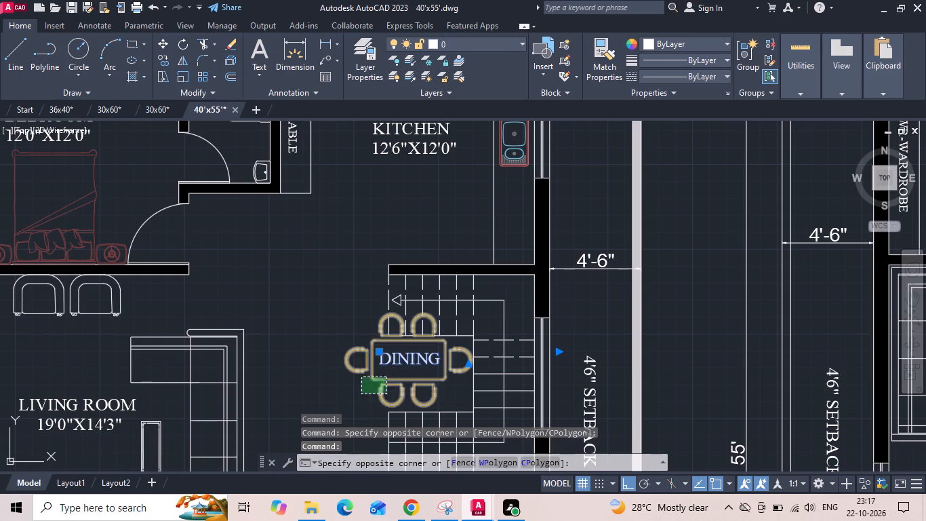
{"action": "left_click", "coordinate": [361, 394]}
{"action": "key", "text": "ctrl+c"}
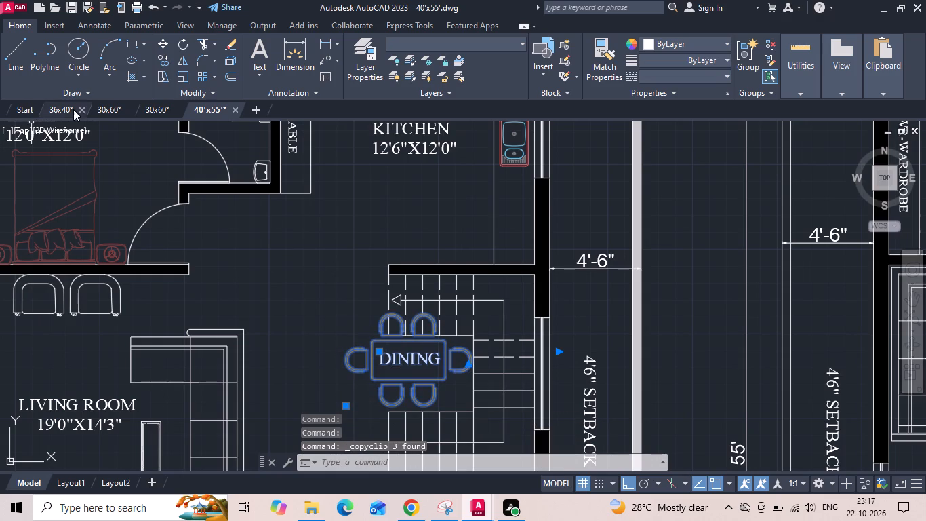
{"action": "left_click", "coordinate": [70, 109]}
{"action": "key", "text": "ctrl+v"}
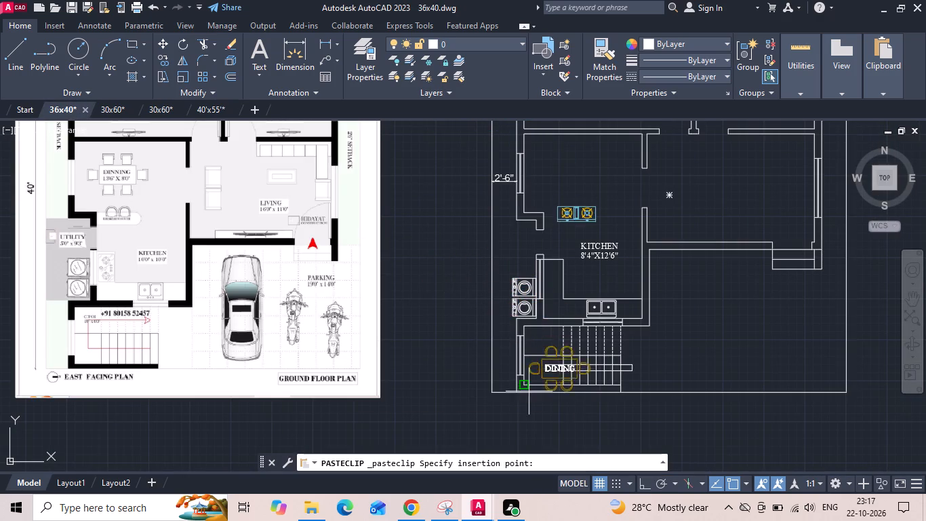
{"action": "left_click", "coordinate": [525, 424]}
Move the pasted dining table and chairs into the dining area above the kitchen.
{"action": "left_click", "coordinate": [563, 416]}
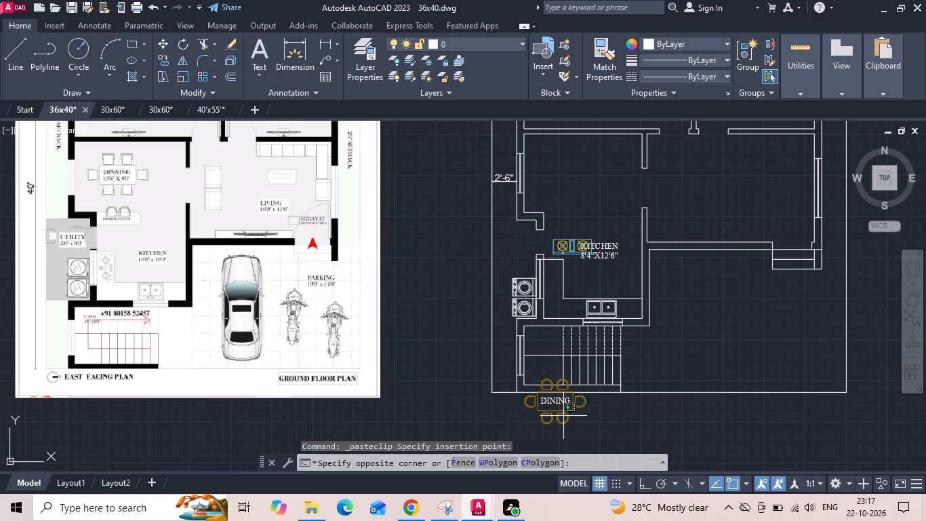
{"action": "right_click", "coordinate": [563, 416]}
{"action": "key", "text": "Escape"}
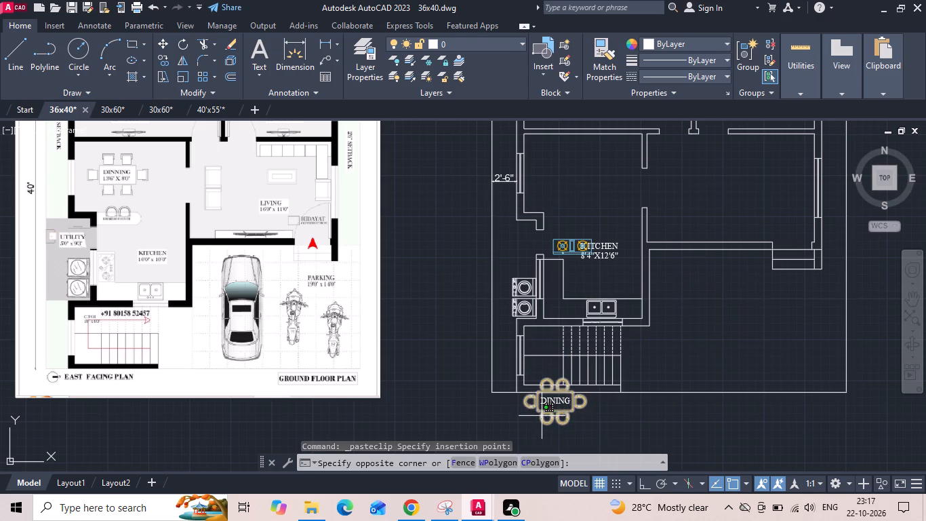
{"action": "left_click", "coordinate": [542, 416]}
{"action": "right_click", "coordinate": [541, 417]}
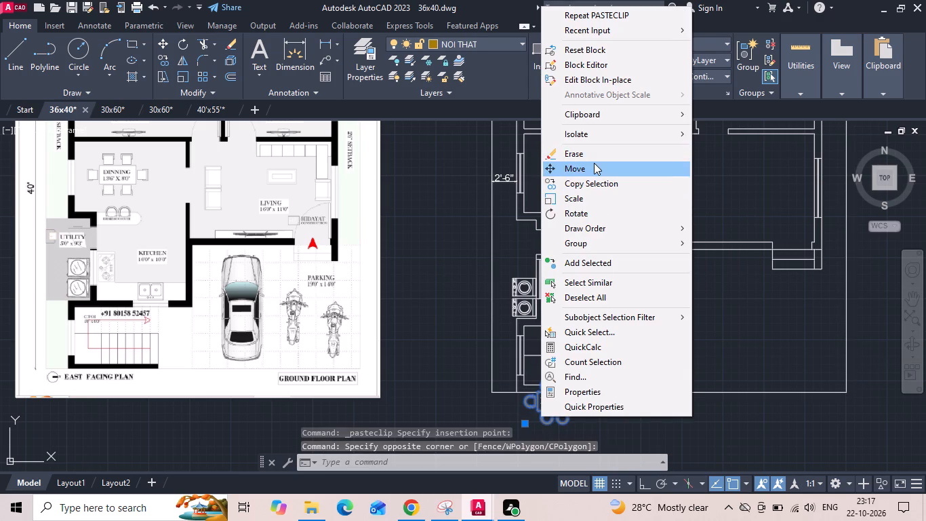
{"action": "left_click", "coordinate": [594, 163]}
{"action": "left_click_drag", "start_coordinate": [561, 408], "coordinate": [563, 400]}
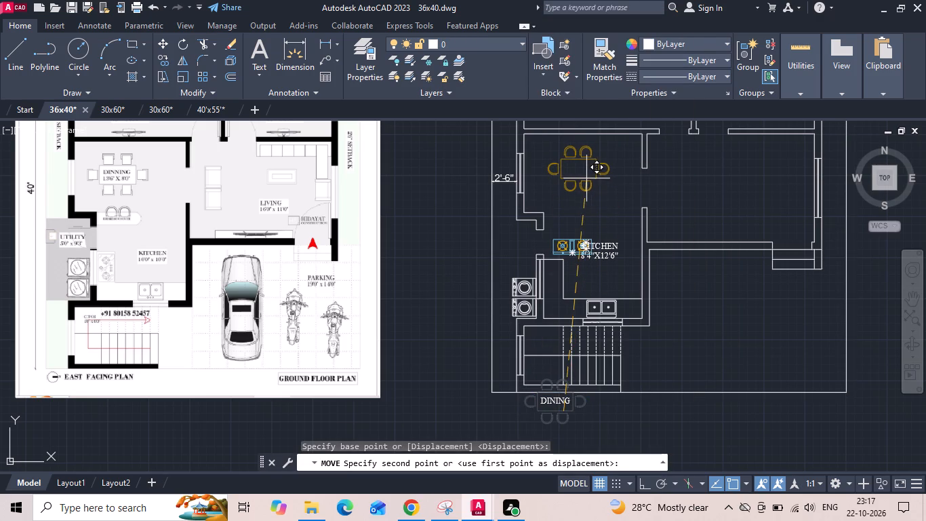
{"action": "left_click", "coordinate": [585, 178]}
{"action": "key", "text": "Escape"}
Rotate the pasted two-burner stove 90° so it lies parallel to the counter along the utility wall.
{"action": "scroll", "coordinate": [578, 252], "scroll_direction": "up", "scroll_amount": 2}
{"action": "left_click", "coordinate": [560, 239]}
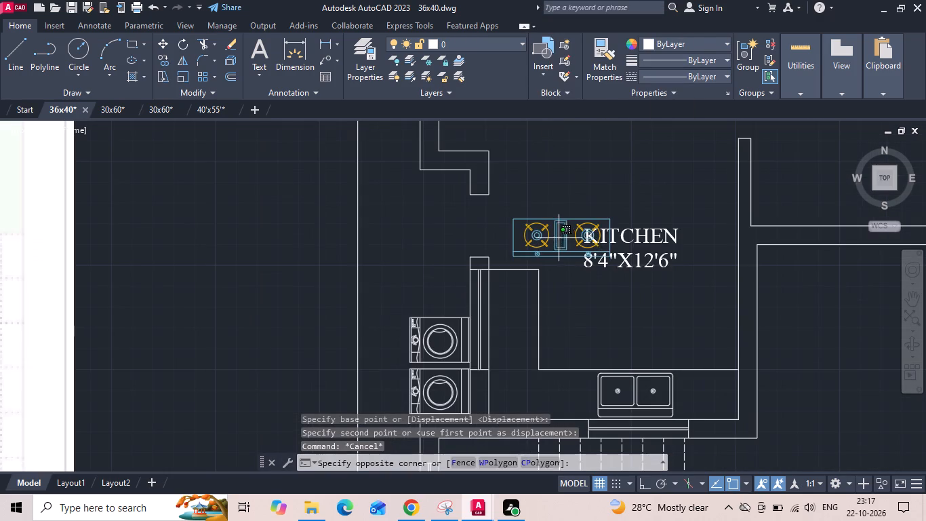
{"action": "left_click", "coordinate": [544, 204]}
{"action": "right_click", "coordinate": [544, 204]}
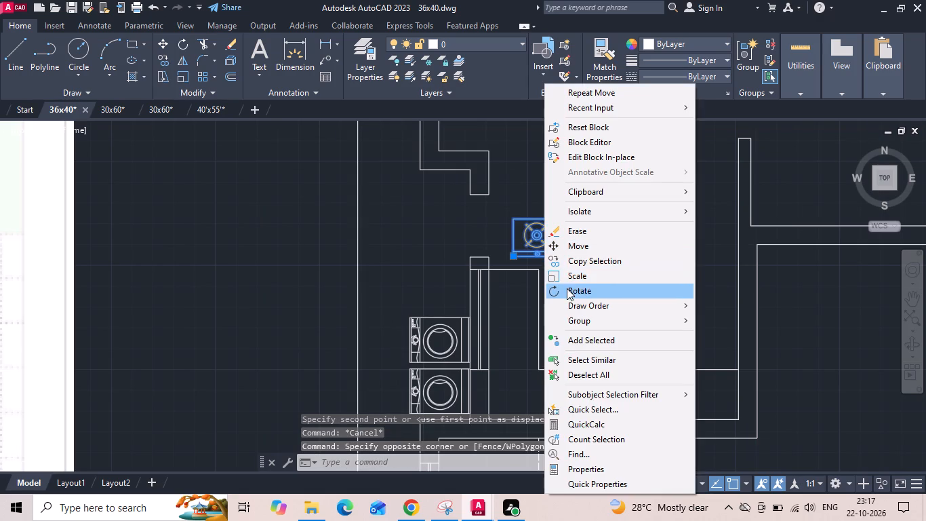
{"action": "left_click", "coordinate": [567, 288]}
{"action": "scroll", "coordinate": [535, 261], "scroll_direction": "up", "scroll_amount": 1}
{"action": "left_click", "coordinate": [531, 241]}
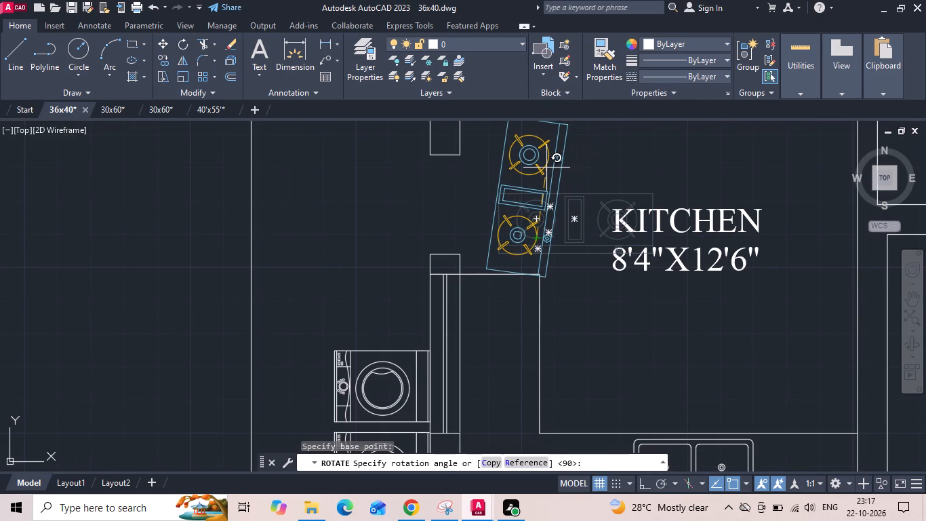
{"action": "key", "text": "F8"}
{"action": "middle_click_drag", "start_coordinate": [545, 170], "coordinate": [545, 311]}
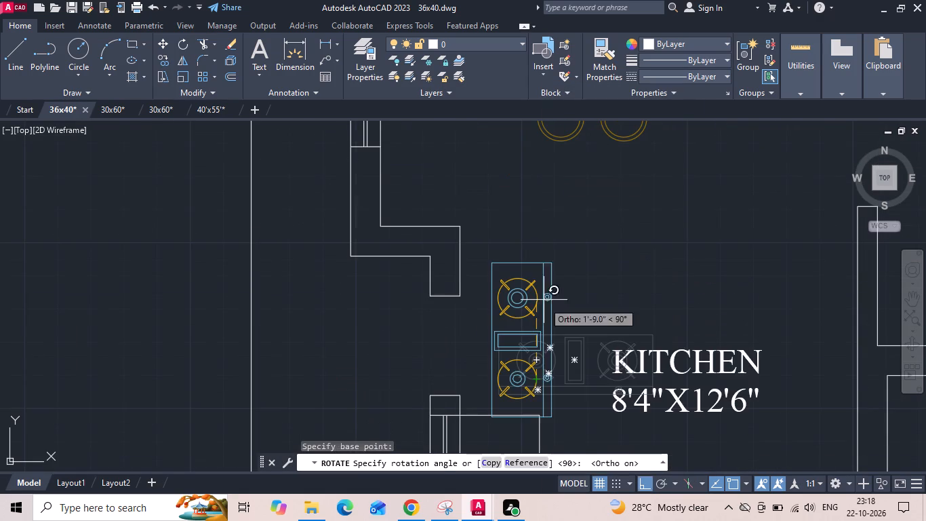
{"action": "left_click", "coordinate": [544, 239]}
Move the rotated stove onto the kitchen counter along the utility wall, level with the counter's upper end.
{"action": "left_click_drag", "start_coordinate": [542, 239], "coordinate": [530, 271]}
{"action": "left_click", "coordinate": [509, 301]}
{"action": "right_click", "coordinate": [506, 301]}
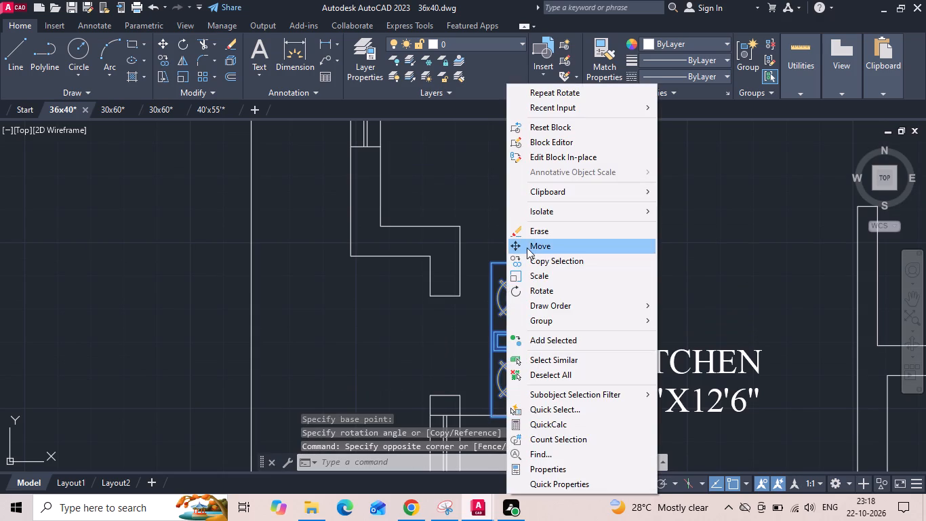
{"action": "left_click", "coordinate": [527, 248]}
{"action": "left_click", "coordinate": [519, 261]}
{"action": "scroll", "coordinate": [519, 261], "scroll_direction": "down", "scroll_amount": 1}
{"action": "scroll", "coordinate": [505, 362], "scroll_direction": "up", "scroll_amount": 2}
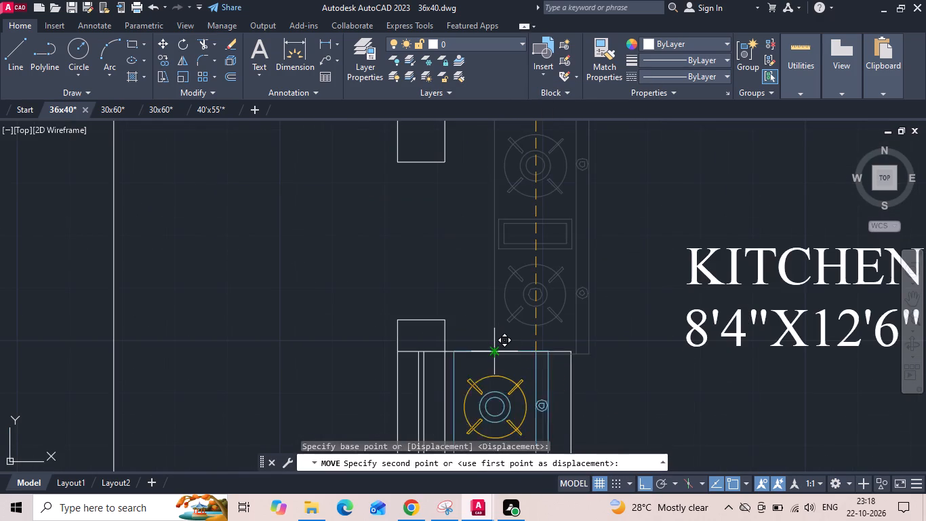
{"action": "left_click", "coordinate": [494, 351]}
Shift the stove slightly sideways, away from the utility wall, to sit nearer the middle of the counter's width.
{"action": "scroll", "coordinate": [521, 191], "scroll_direction": "down", "scroll_amount": 2}
{"action": "scroll", "coordinate": [523, 291], "scroll_direction": "up", "scroll_amount": 1}
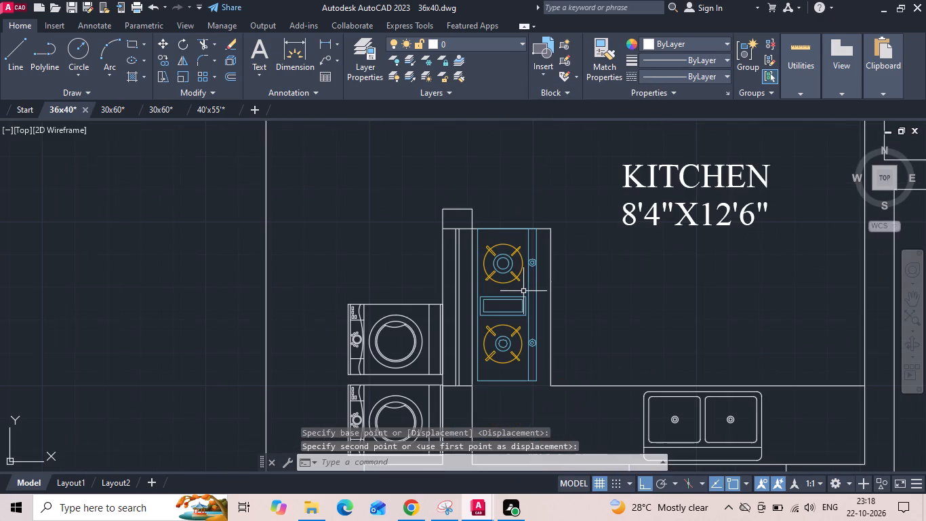
{"action": "left_click", "coordinate": [523, 291]}
{"action": "left_click", "coordinate": [511, 322]}
{"action": "right_click", "coordinate": [511, 320]}
{"action": "left_click", "coordinate": [539, 248]}
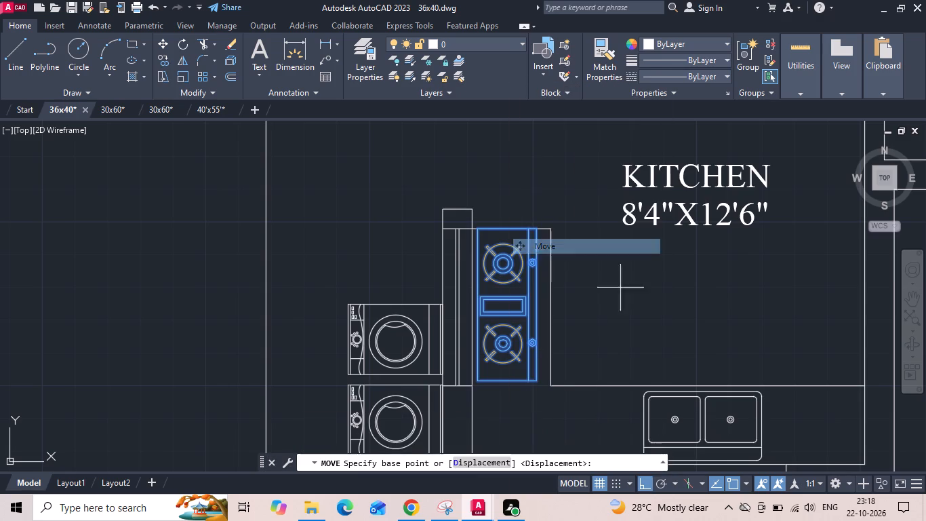
{"action": "left_click", "coordinate": [640, 323]}
{"action": "left_click", "coordinate": [645, 324]}
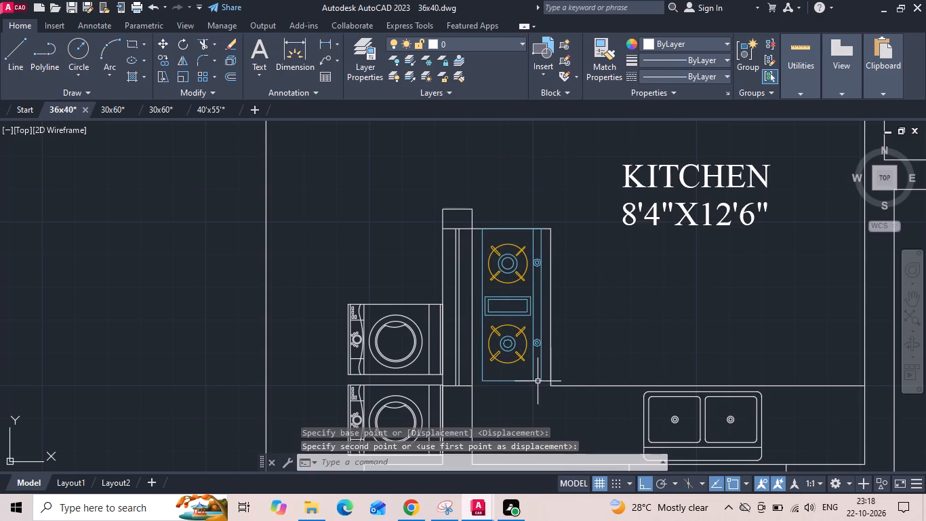
Move the stove about 1.3" down along the counter, leaving a small gap at the counter's upper end.
{"action": "left_click", "coordinate": [530, 383]}
{"action": "left_click", "coordinate": [512, 342]}
{"action": "right_click", "coordinate": [512, 342]}
{"action": "left_click", "coordinate": [539, 243]}
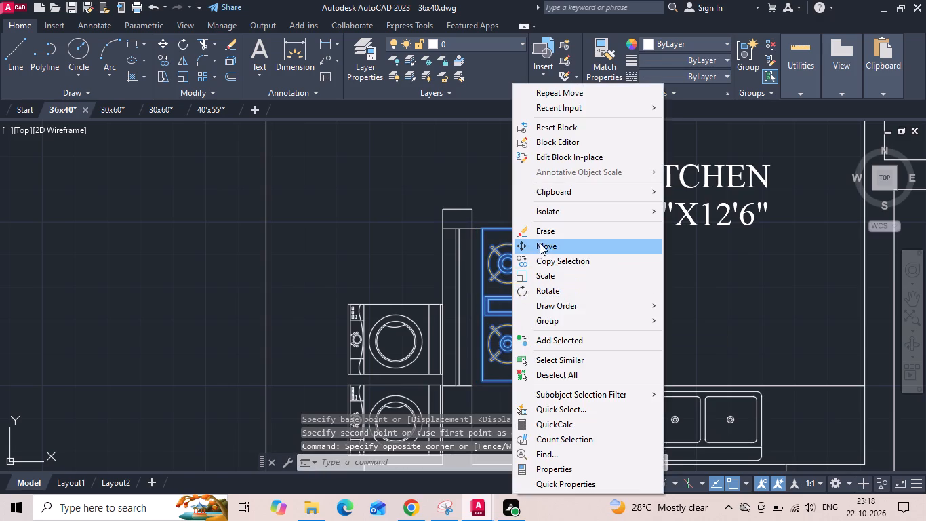
{"action": "middle_click", "coordinate": [584, 298]}
{"action": "scroll", "coordinate": [585, 296], "scroll_direction": "down", "scroll_amount": 3}
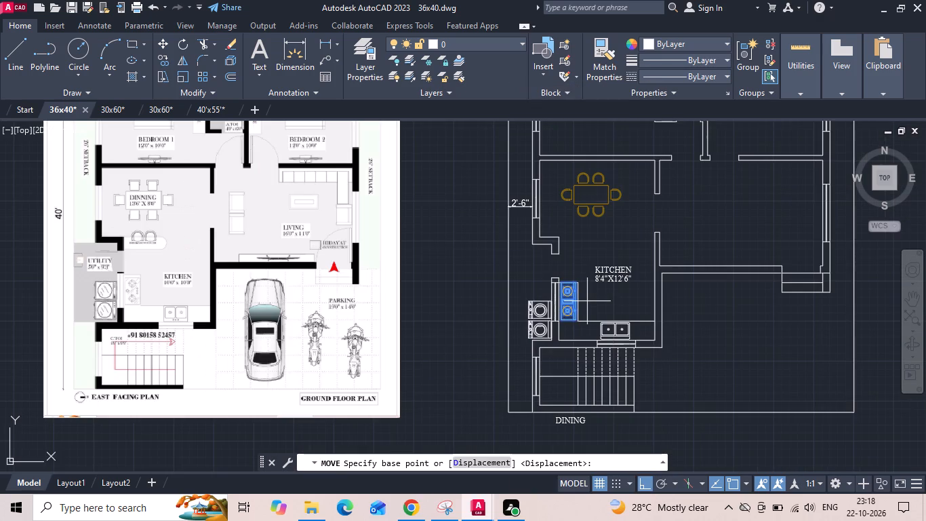
{"action": "scroll", "coordinate": [588, 312], "scroll_direction": "up", "scroll_amount": 3}
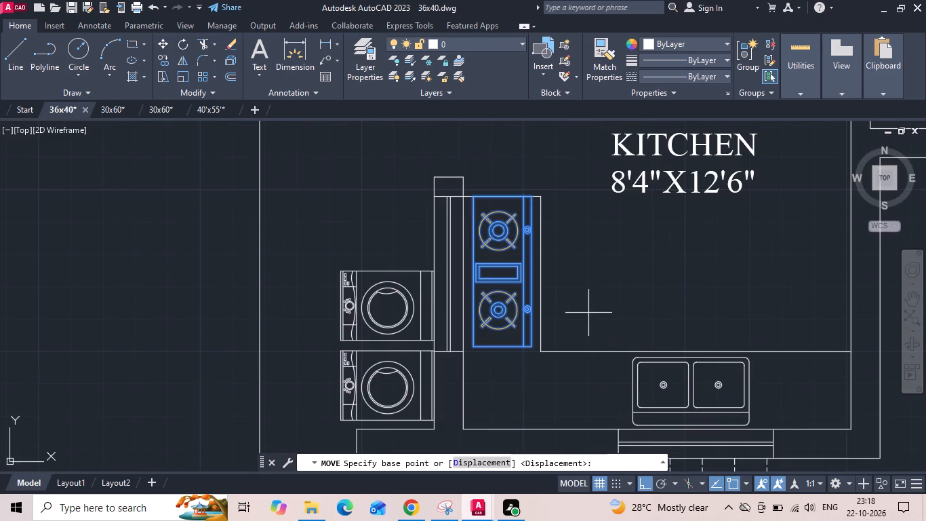
{"action": "scroll", "coordinate": [588, 313], "scroll_direction": "up", "scroll_amount": 1}
{"action": "left_click", "coordinate": [598, 283]}
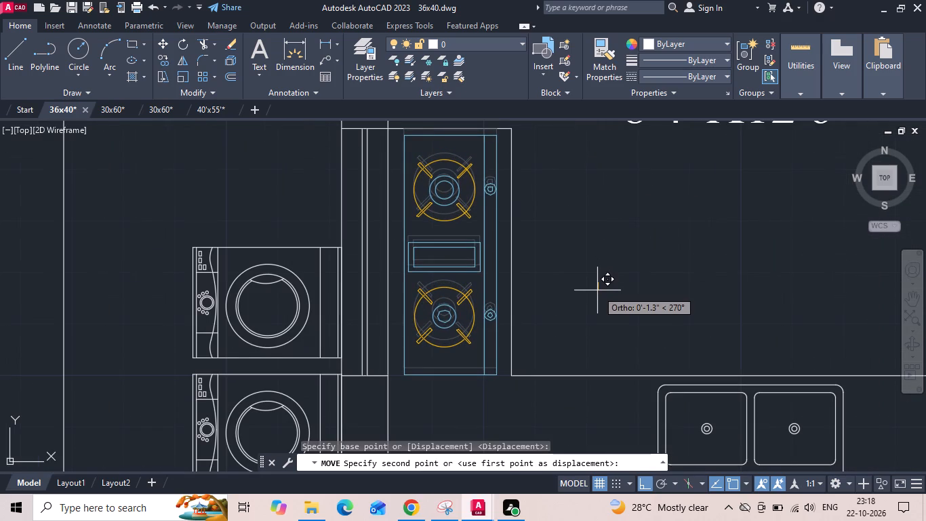
{"action": "left_click", "coordinate": [597, 290]}
Compare the kitchen, utility and dining layout with the reference ground floor plan.
{"action": "scroll", "coordinate": [579, 282], "scroll_direction": "down", "scroll_amount": 1}
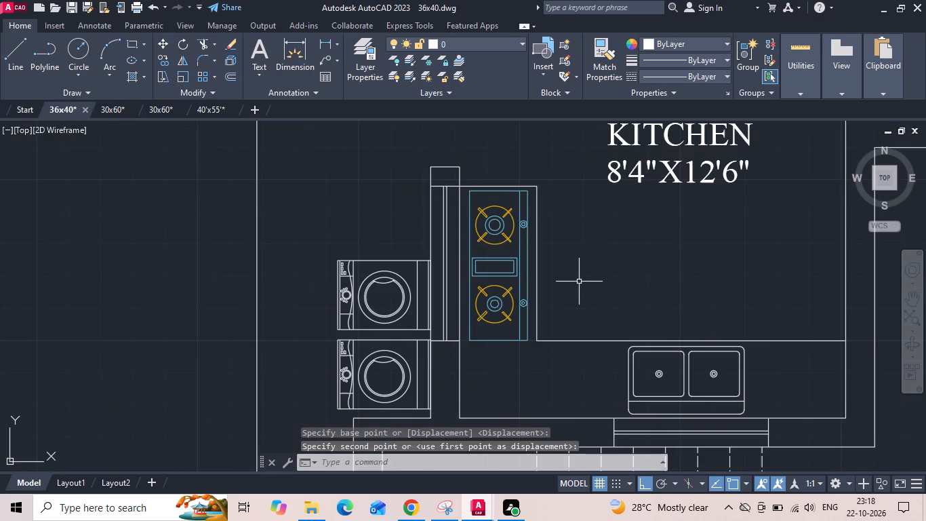
{"action": "scroll", "coordinate": [579, 282], "scroll_direction": "down", "scroll_amount": 1}
{"action": "scroll", "coordinate": [484, 313], "scroll_direction": "down", "scroll_amount": 2}
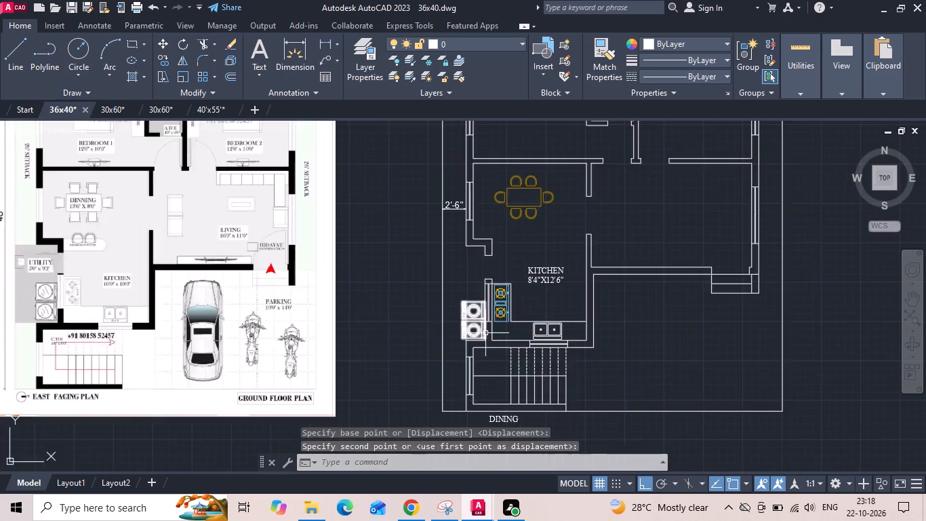
{"action": "scroll", "coordinate": [485, 333], "scroll_direction": "down", "scroll_amount": 1}
{"action": "scroll", "coordinate": [494, 328], "scroll_direction": "up", "scroll_amount": 3}
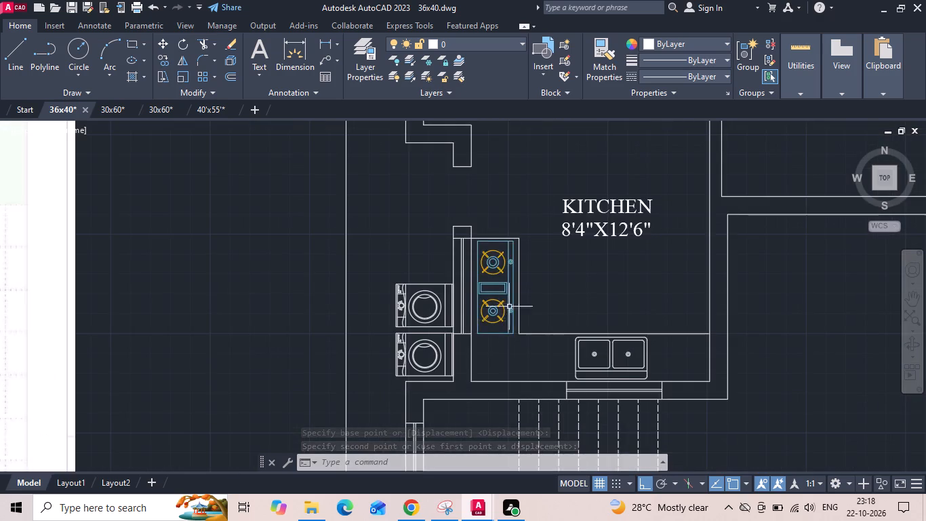
{"action": "middle_click_drag", "start_coordinate": [575, 303], "coordinate": [628, 310]}
{"action": "scroll", "coordinate": [631, 310], "scroll_direction": "down", "scroll_amount": 1}
{"action": "scroll", "coordinate": [686, 294], "scroll_direction": "down", "scroll_amount": 2}
{"action": "scroll", "coordinate": [458, 289], "scroll_direction": "up", "scroll_amount": 2}
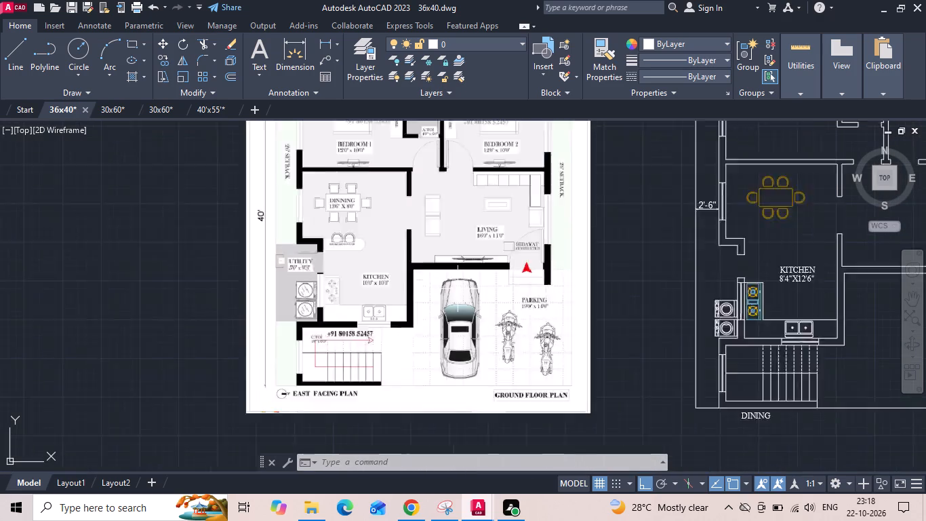
{"action": "scroll", "coordinate": [217, 287], "scroll_direction": "down", "scroll_amount": 2}
{"action": "scroll", "coordinate": [533, 307], "scroll_direction": "up", "scroll_amount": 1}
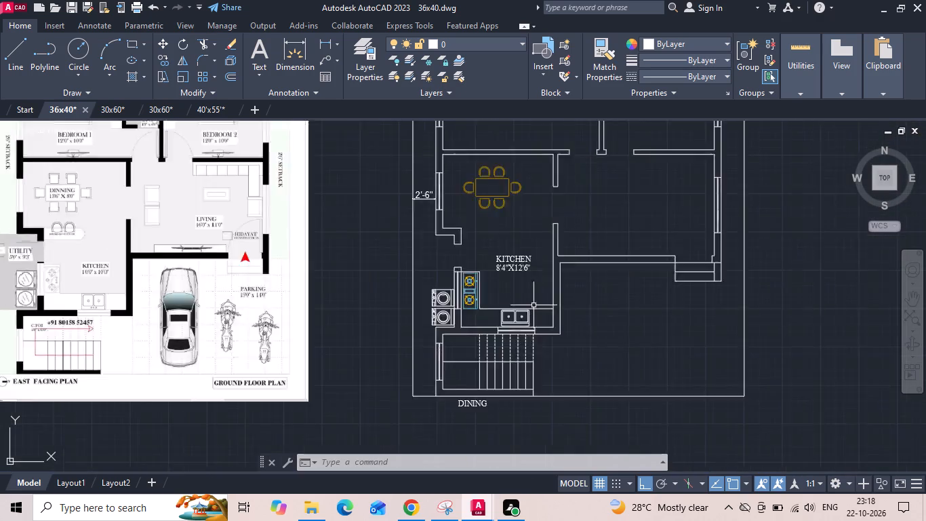
Change the dimensions line of the kitchen label to 10'0"X10'0".
{"action": "scroll", "coordinate": [535, 288], "scroll_direction": "up", "scroll_amount": 3}
{"action": "double_click", "coordinate": [494, 272]}
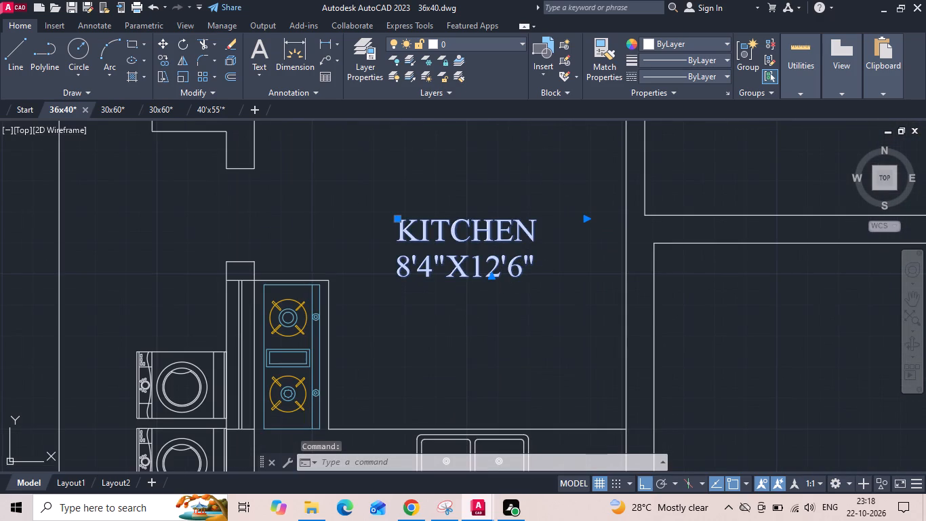
{"action": "left_click", "coordinate": [496, 263]}
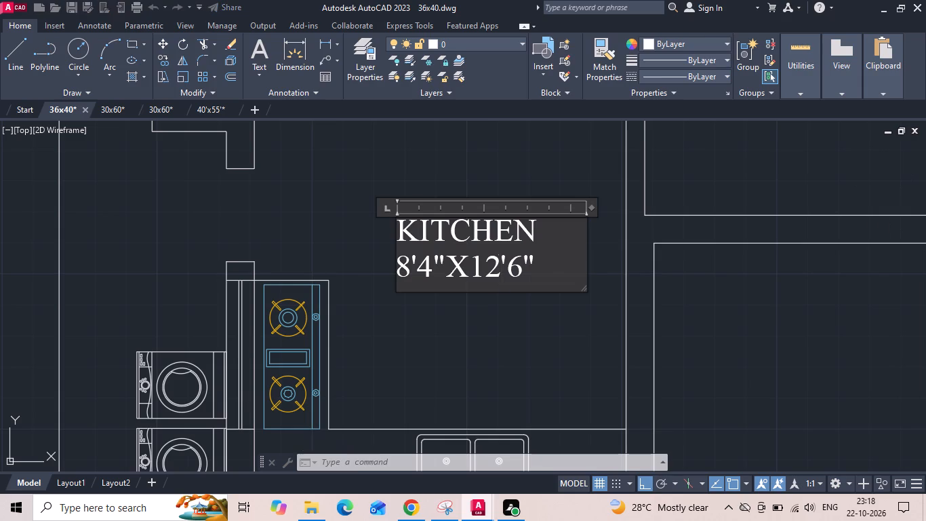
{"action": "key", "text": "BackSpace"}
{"action": "key", "text": "0"}
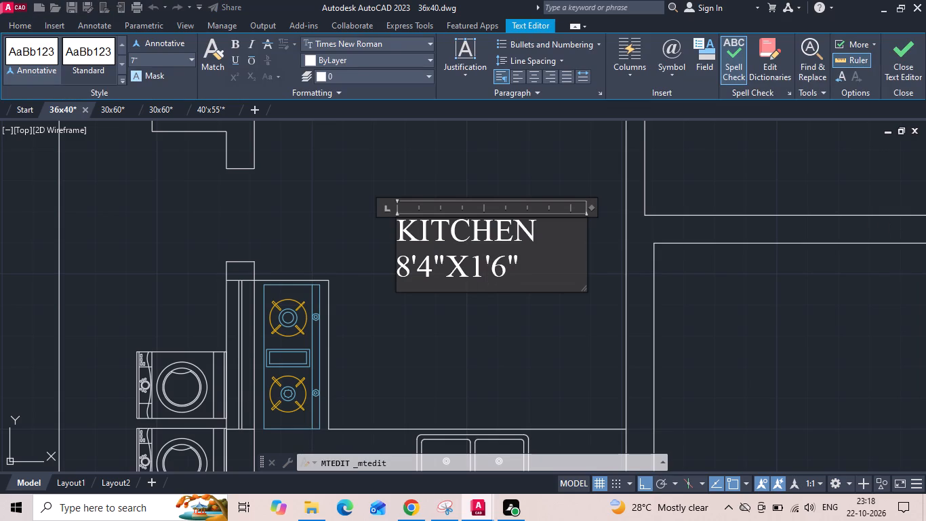
{"action": "left_click", "coordinate": [523, 261]}
{"action": "key", "text": "BackSpace"}
{"action": "key", "text": "0"}
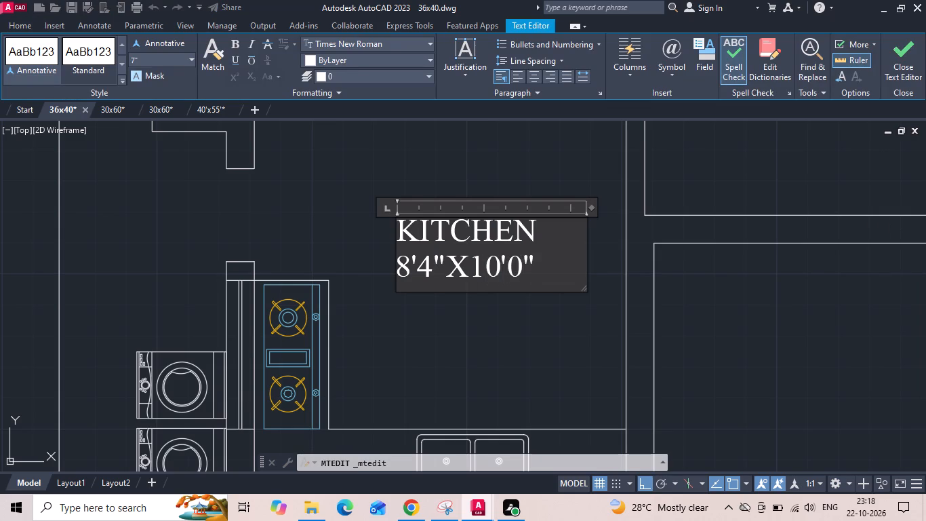
{"action": "left_click", "coordinate": [437, 269]}
{"action": "key", "text": "BackSpace"}
{"action": "key", "text": "0"}
{"action": "left_click", "coordinate": [412, 275]}
{"action": "key", "text": "BackSpace"}
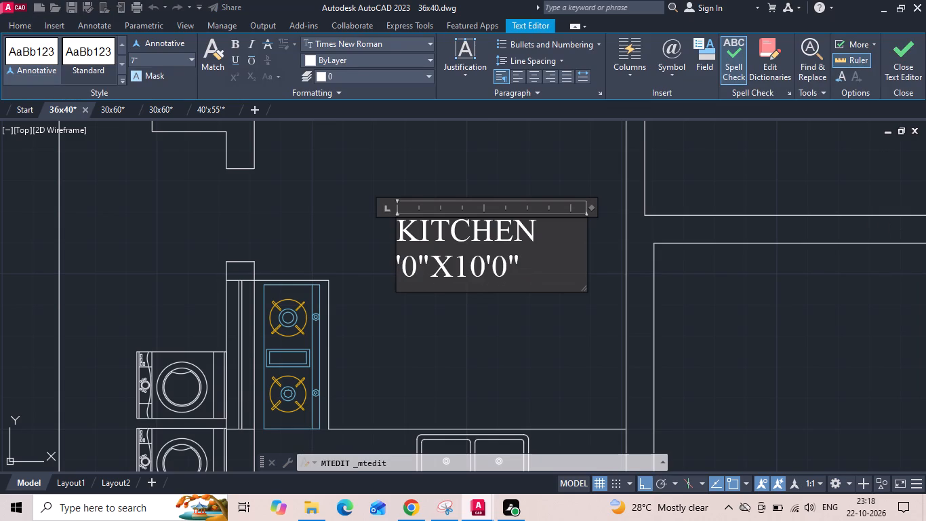
{"action": "type", "text": "10"}
{"action": "left_click", "coordinate": [432, 362]}
Measure the length of the short wall return above the kitchen-to-utility opening with a linear dimension, without placing it.
{"action": "scroll", "coordinate": [441, 357], "scroll_direction": "down", "scroll_amount": 4}
{"action": "middle_click_drag", "start_coordinate": [230, 286], "coordinate": [465, 248]}
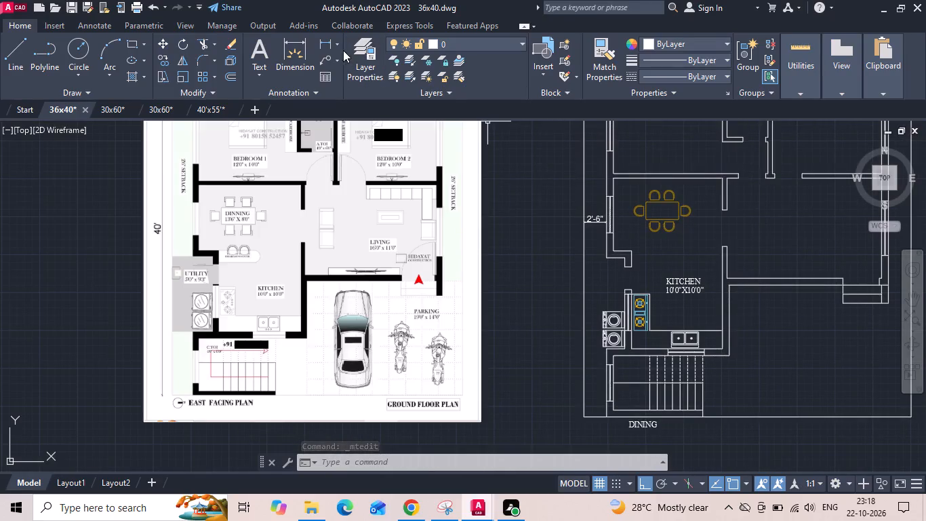
{"action": "left_click", "coordinate": [323, 43]}
{"action": "scroll", "coordinate": [618, 278], "scroll_direction": "up", "scroll_amount": 2}
{"action": "scroll", "coordinate": [646, 225], "scroll_direction": "up", "scroll_amount": 1}
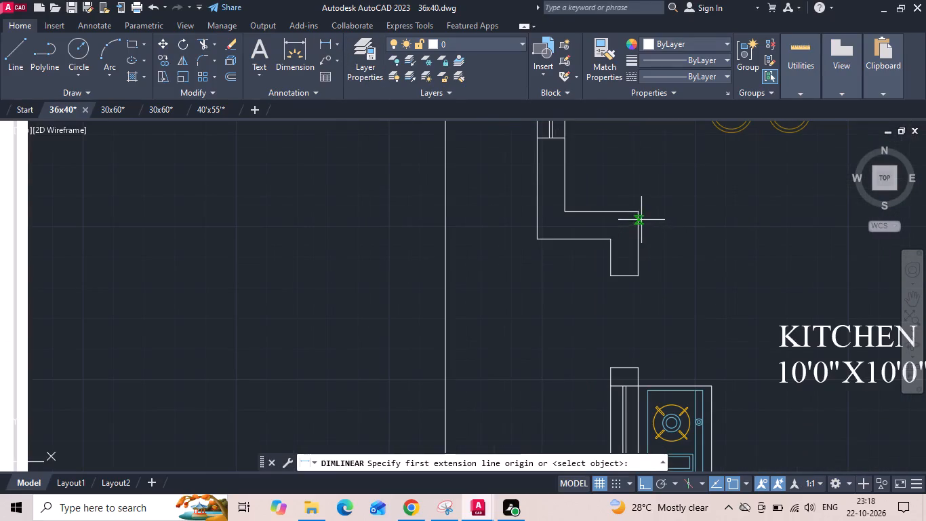
{"action": "left_click", "coordinate": [640, 210]}
{"action": "left_click", "coordinate": [637, 275]}
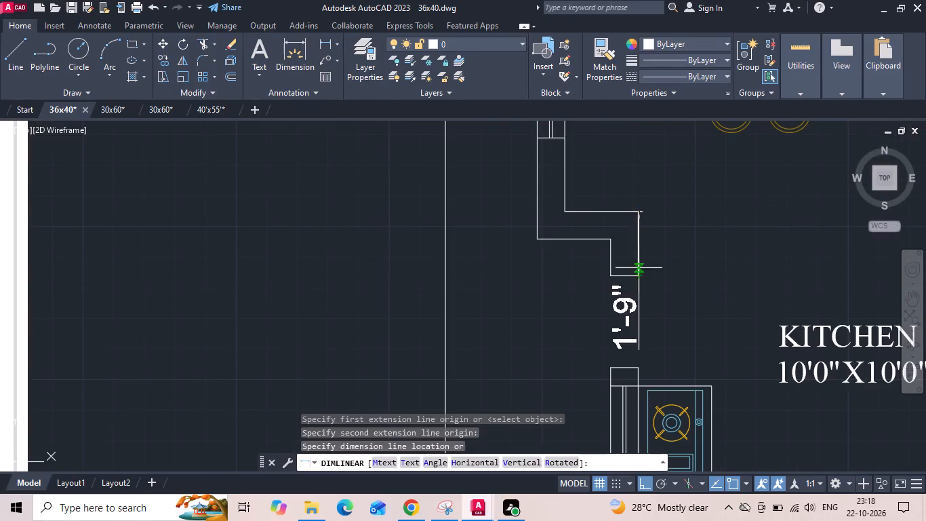
{"action": "scroll", "coordinate": [660, 255], "scroll_direction": "down", "scroll_amount": 4}
{"action": "key", "text": "Escape"}
Examine the opening between the kitchen and the utility area against the reference ground floor plan.
{"action": "scroll", "coordinate": [409, 250], "scroll_direction": "up", "scroll_amount": 5}
{"action": "scroll", "coordinate": [258, 231], "scroll_direction": "down", "scroll_amount": 5}
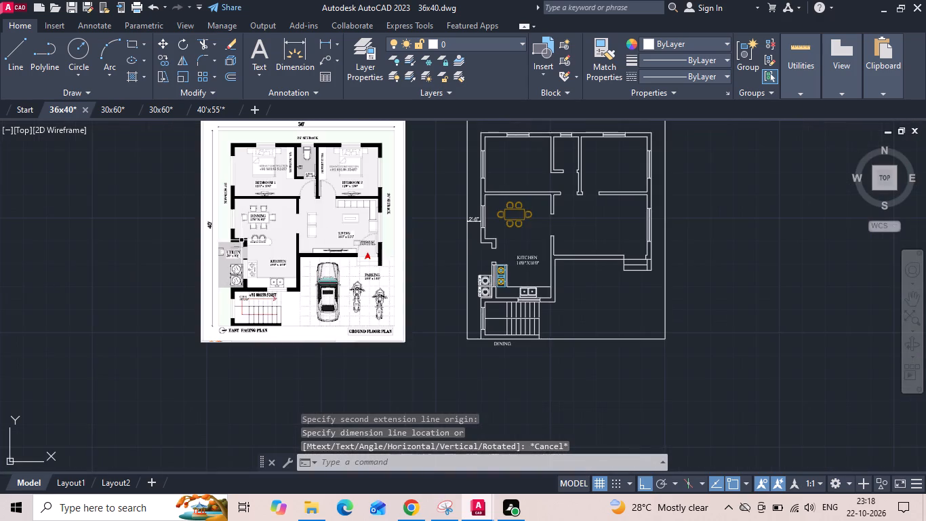
{"action": "scroll", "coordinate": [498, 270], "scroll_direction": "up", "scroll_amount": 2}
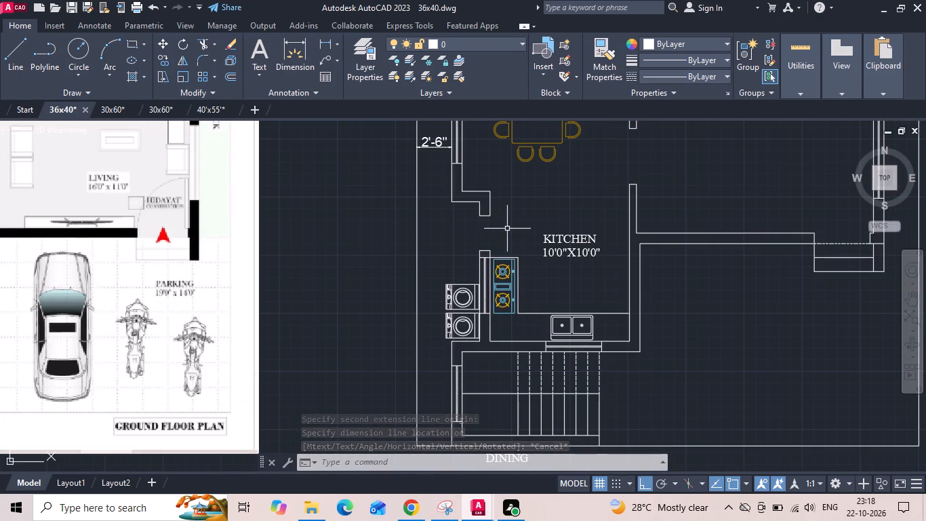
{"action": "scroll", "coordinate": [507, 229], "scroll_direction": "down", "scroll_amount": 1}
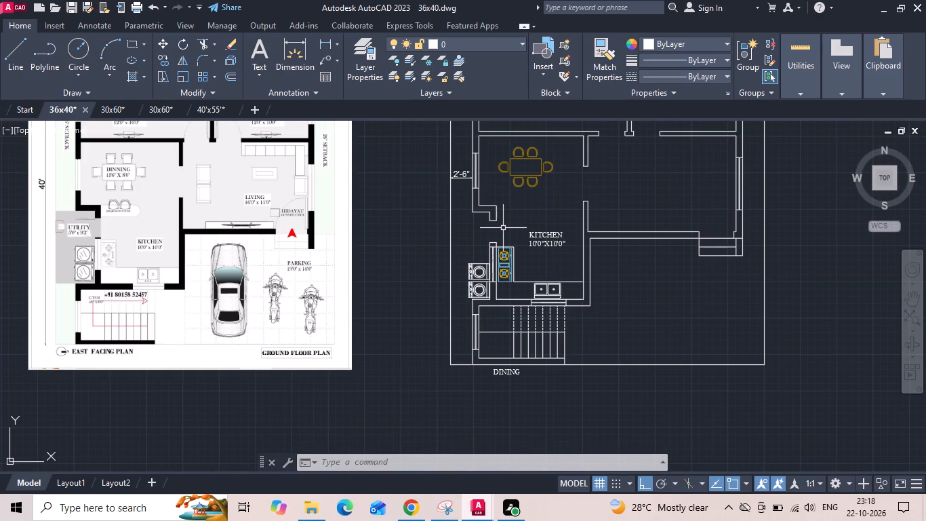
{"action": "scroll", "coordinate": [503, 228], "scroll_direction": "up", "scroll_amount": 3}
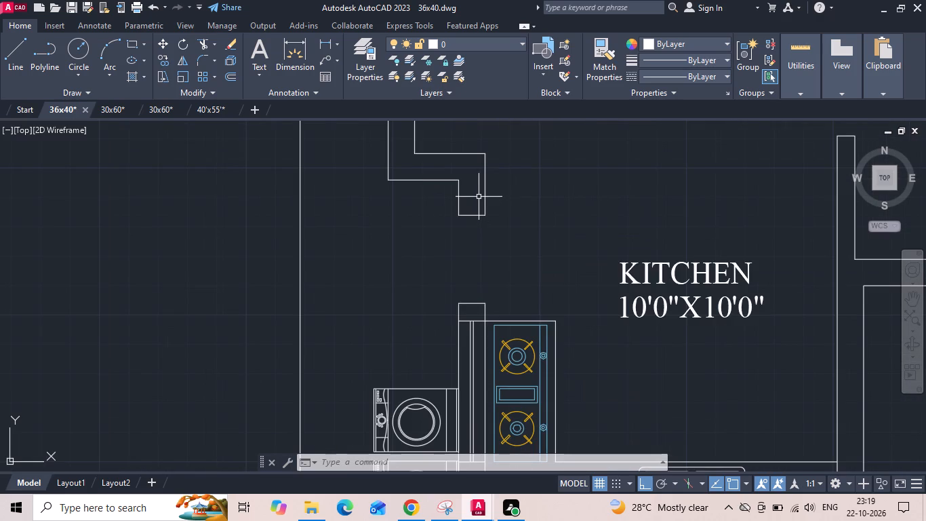
{"action": "key", "text": "Escape"}
{"action": "scroll", "coordinate": [520, 216], "scroll_direction": "down", "scroll_amount": 2}
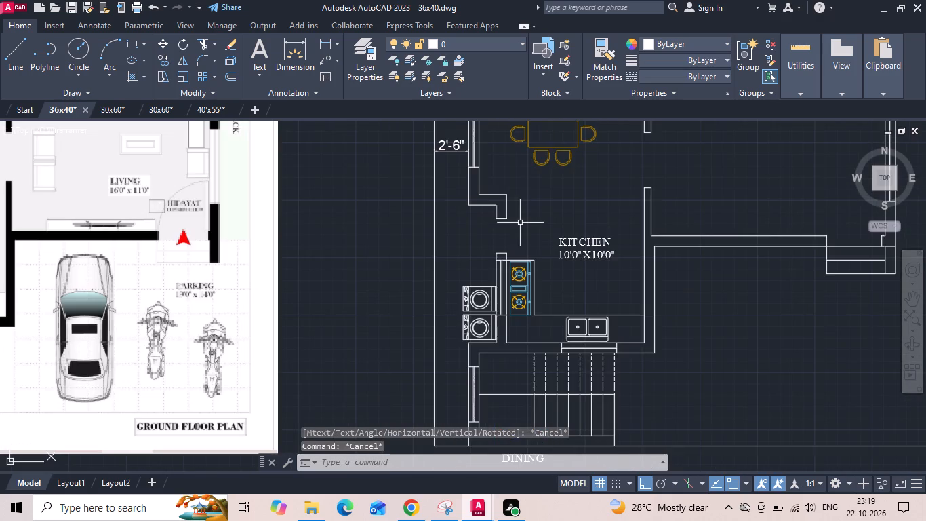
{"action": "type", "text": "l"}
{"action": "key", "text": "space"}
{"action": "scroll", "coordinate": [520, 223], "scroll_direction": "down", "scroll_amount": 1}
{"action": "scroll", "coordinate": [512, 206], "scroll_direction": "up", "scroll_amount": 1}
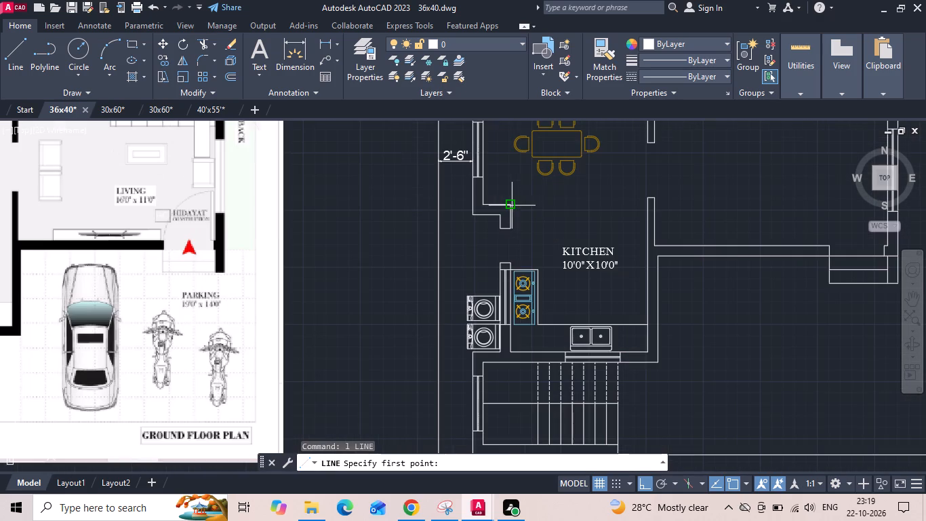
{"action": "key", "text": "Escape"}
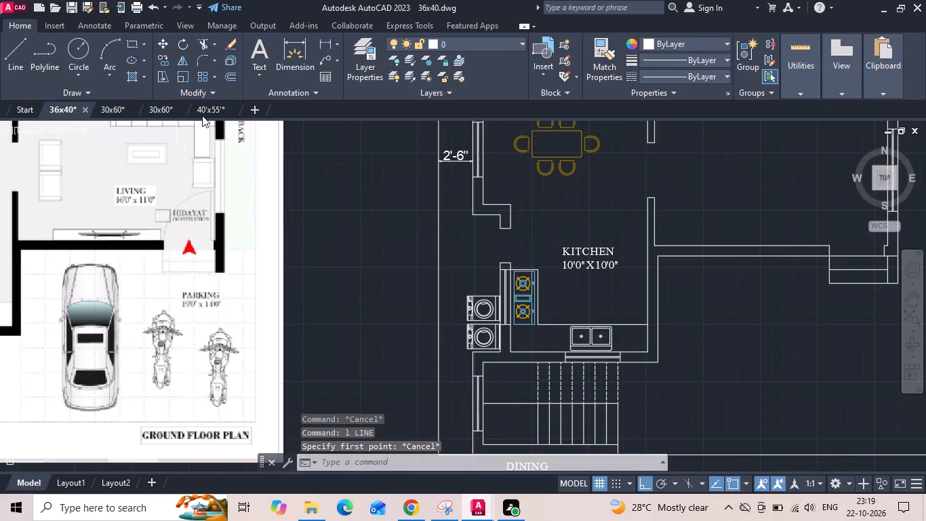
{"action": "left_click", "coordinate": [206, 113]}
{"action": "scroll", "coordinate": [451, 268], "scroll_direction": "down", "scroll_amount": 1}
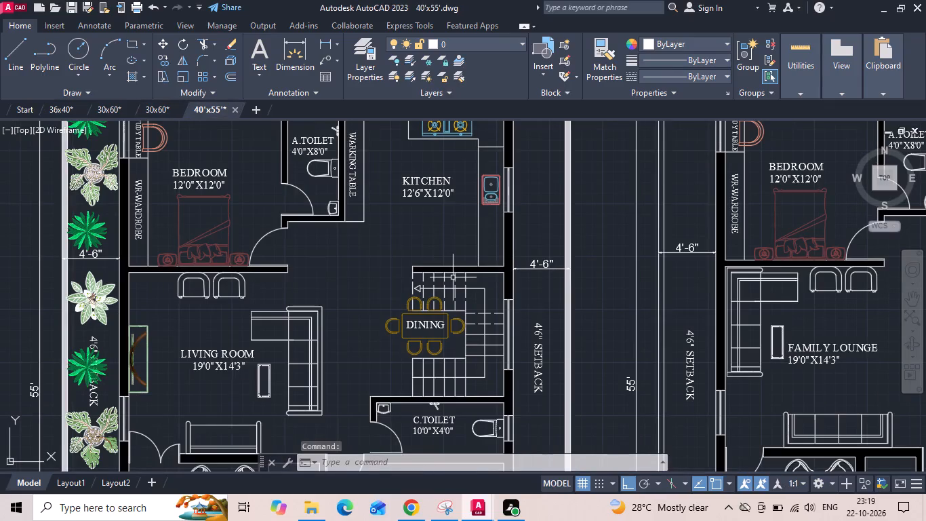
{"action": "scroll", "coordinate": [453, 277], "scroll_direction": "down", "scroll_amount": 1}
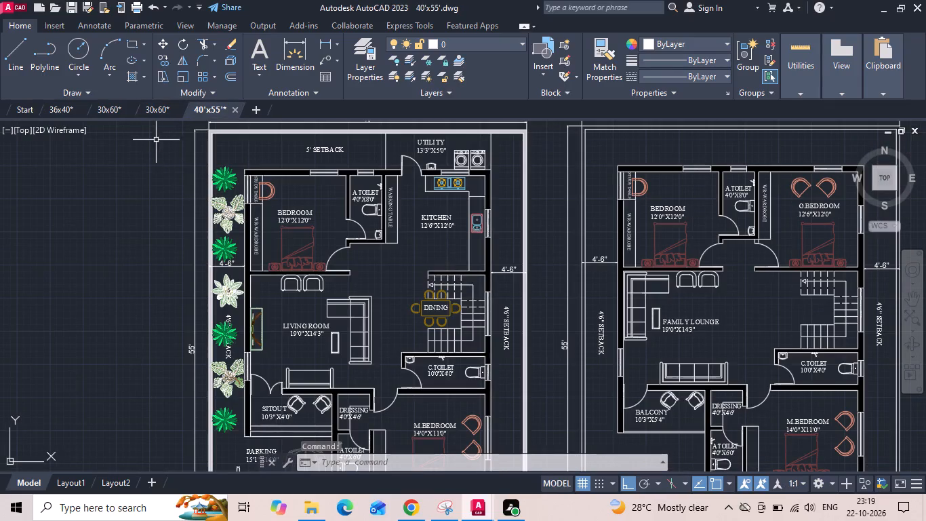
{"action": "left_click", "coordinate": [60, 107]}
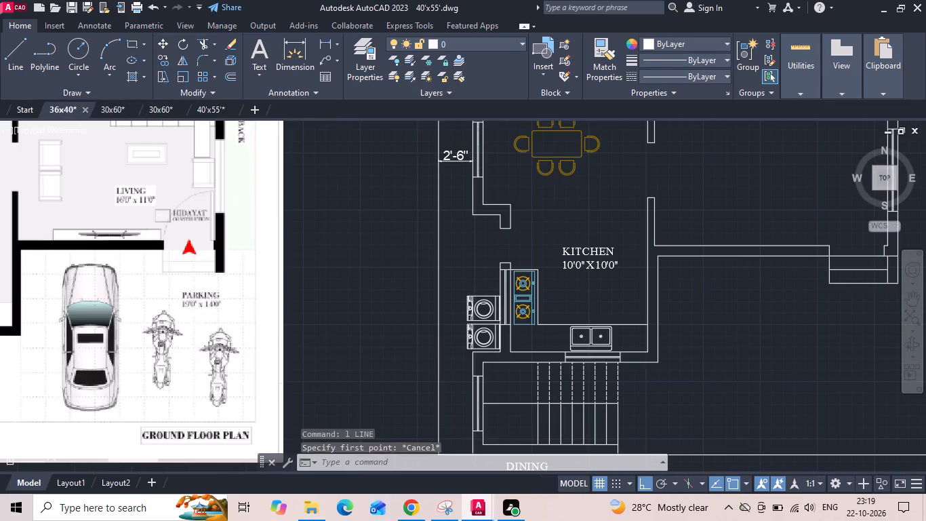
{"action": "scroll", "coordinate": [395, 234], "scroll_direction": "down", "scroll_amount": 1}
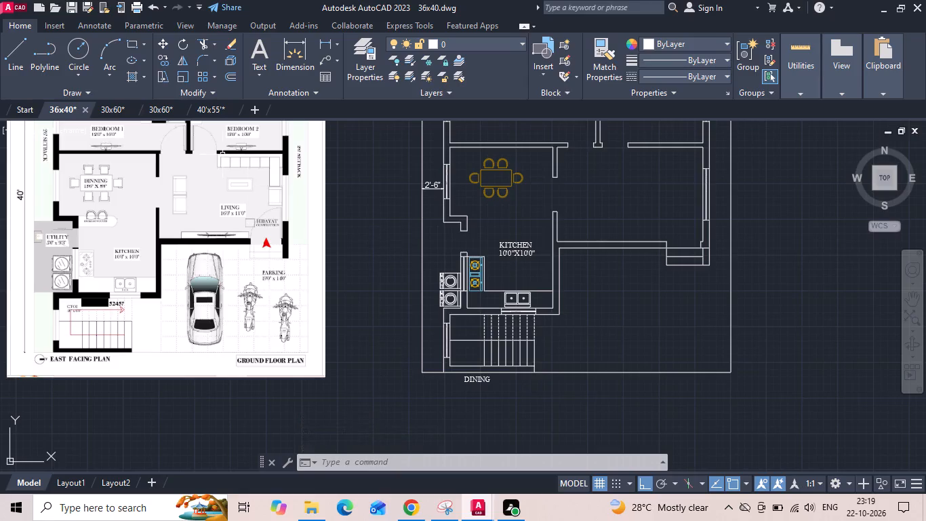
Copy the bed with side tables from Bedroom 3 of the 30x60 drawing into the Bedroom 1 space of the 36x40 plan.
{"action": "left_click", "coordinate": [172, 109]}
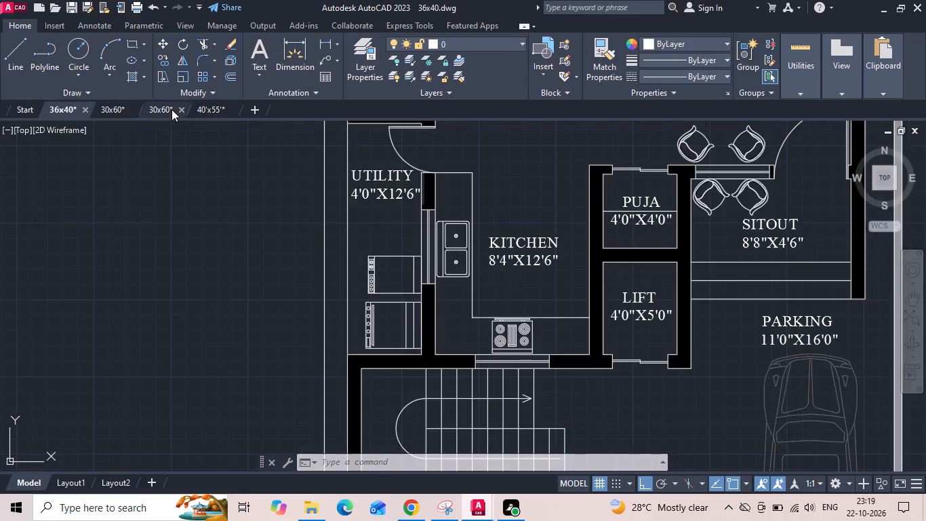
{"action": "scroll", "coordinate": [390, 280], "scroll_direction": "down", "scroll_amount": 2}
{"action": "middle_click_drag", "start_coordinate": [459, 235], "coordinate": [460, 284]}
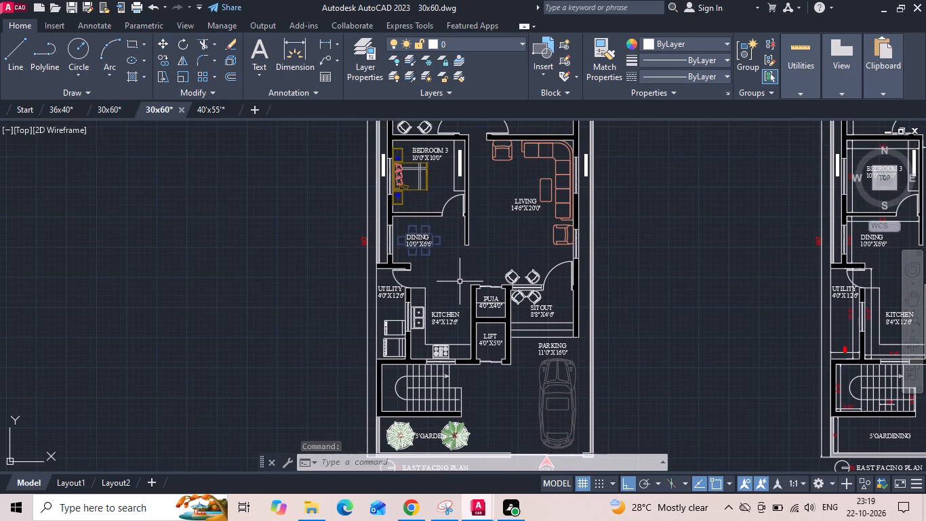
{"action": "left_click", "coordinate": [400, 179]}
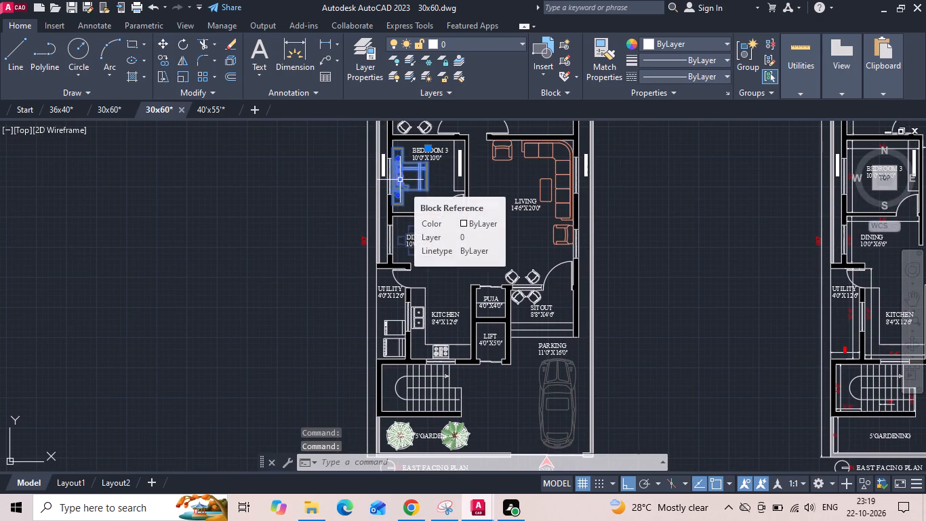
{"action": "key", "text": "ctrl+c"}
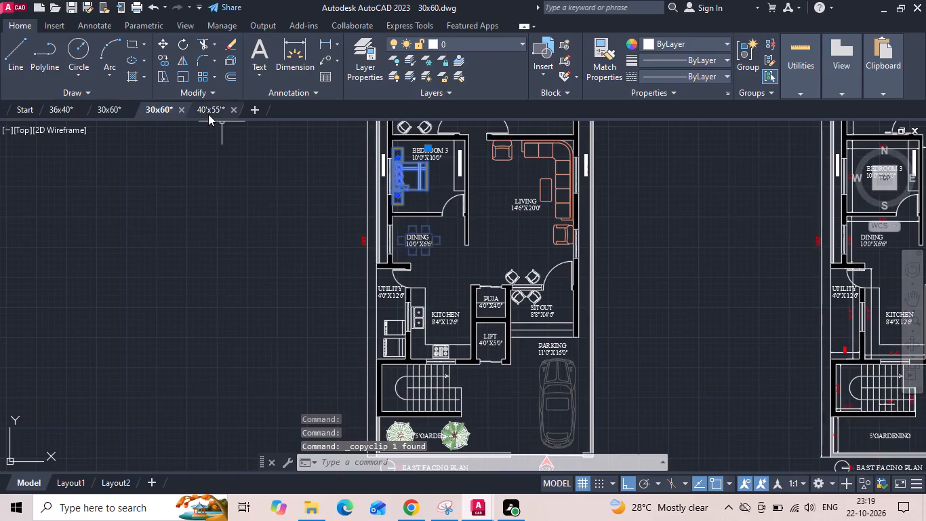
{"action": "left_click", "coordinate": [208, 114]}
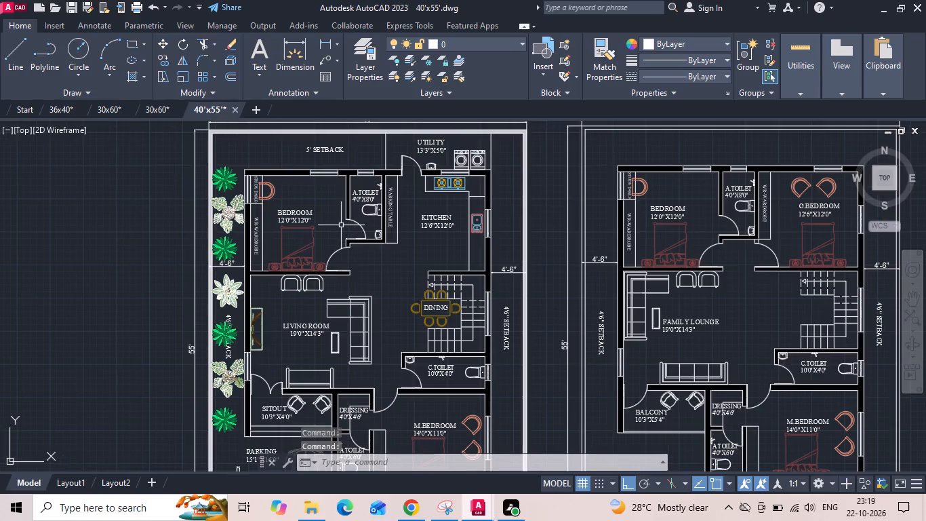
{"action": "left_click", "coordinate": [62, 111]}
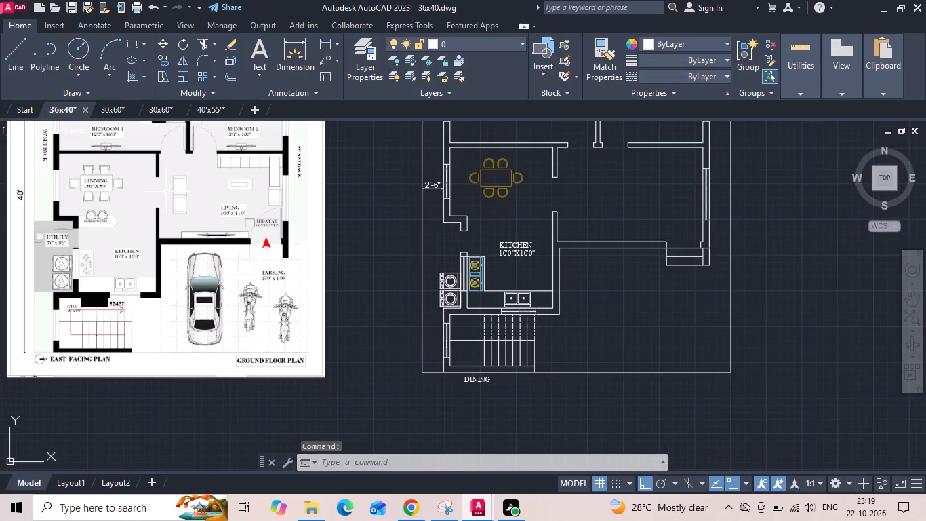
{"action": "key", "text": "ctrl+v"}
{"action": "scroll", "coordinate": [262, 317], "scroll_direction": "down", "scroll_amount": 1}
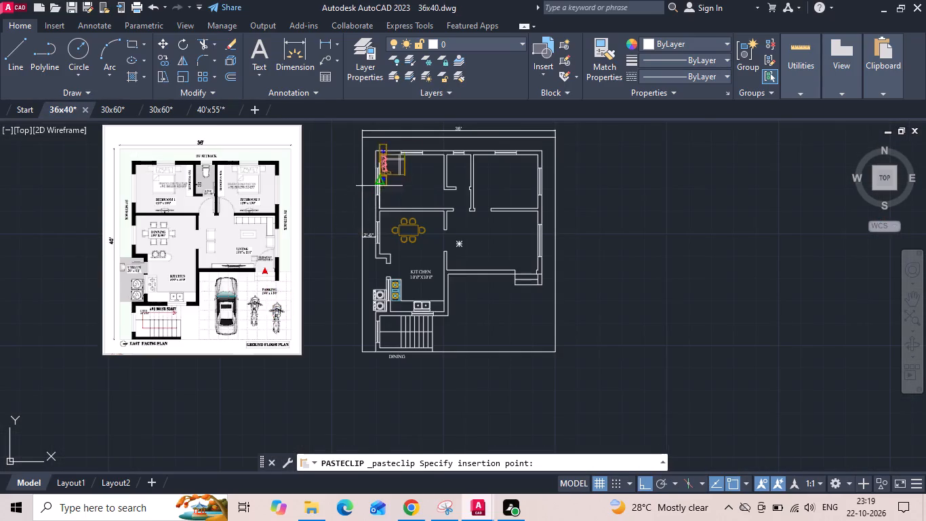
{"action": "scroll", "coordinate": [392, 168], "scroll_direction": "up", "scroll_amount": 1}
{"action": "left_click", "coordinate": [391, 223]}
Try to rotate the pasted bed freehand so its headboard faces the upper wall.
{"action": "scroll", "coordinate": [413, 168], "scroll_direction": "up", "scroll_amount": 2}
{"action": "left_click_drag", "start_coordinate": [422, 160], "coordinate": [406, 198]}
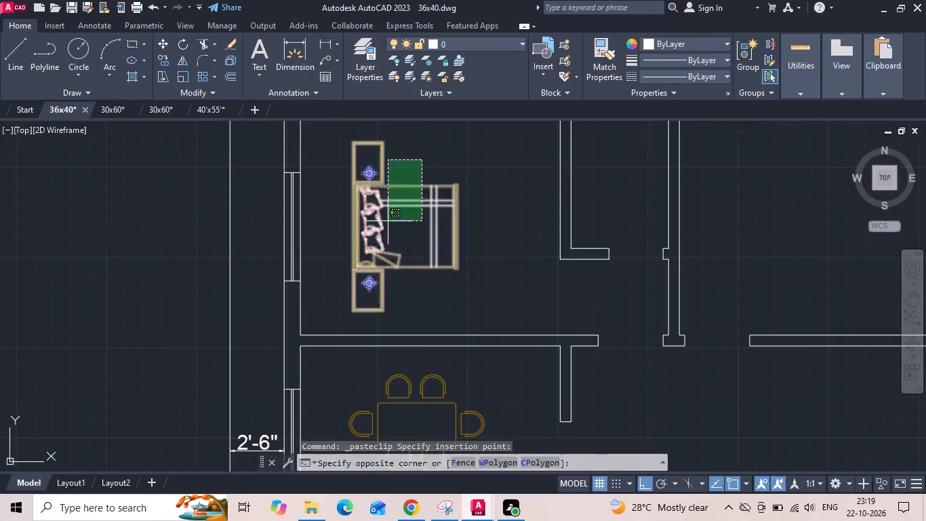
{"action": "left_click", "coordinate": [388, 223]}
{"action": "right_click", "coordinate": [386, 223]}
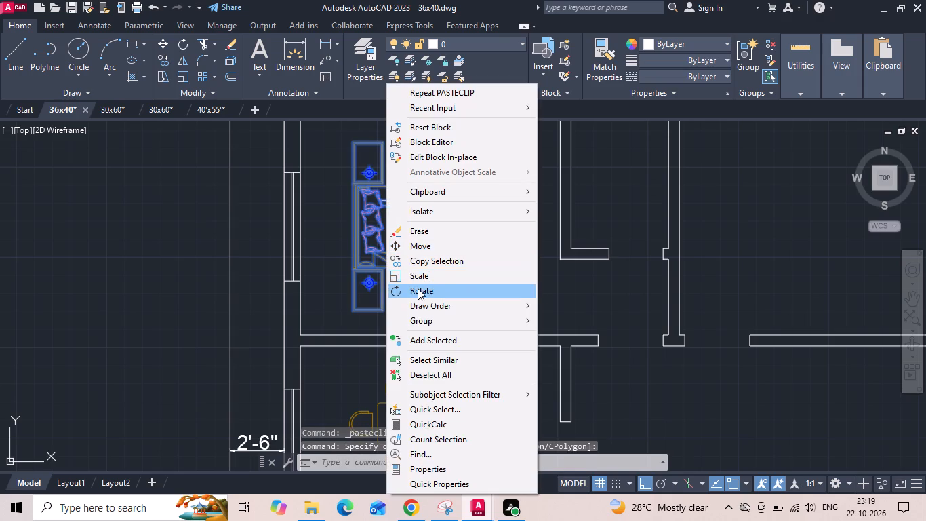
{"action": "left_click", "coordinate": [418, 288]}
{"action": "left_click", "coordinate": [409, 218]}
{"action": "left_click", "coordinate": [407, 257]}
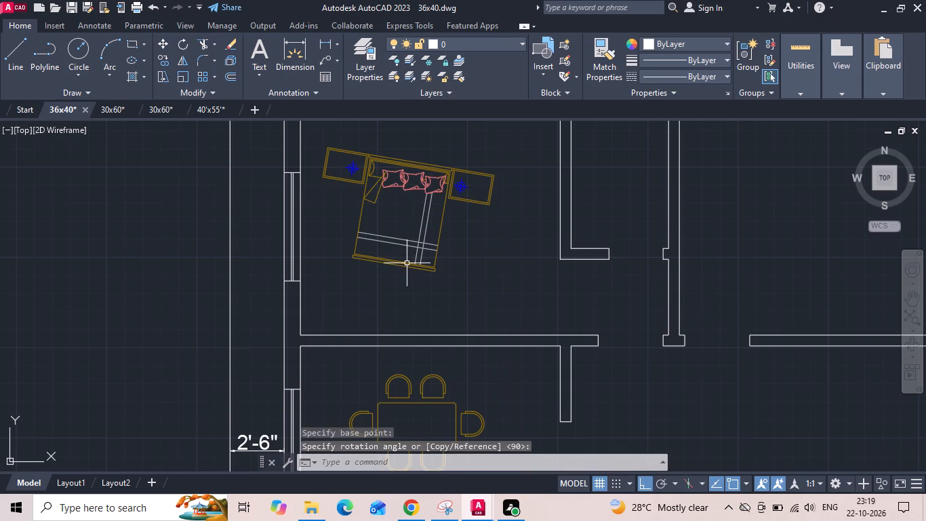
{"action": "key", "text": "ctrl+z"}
Rotate the bed 90° clockwise so its headboard faces Bedroom 1's upper wall.
{"action": "left_click", "coordinate": [425, 205]}
{"action": "right_click", "coordinate": [388, 156]}
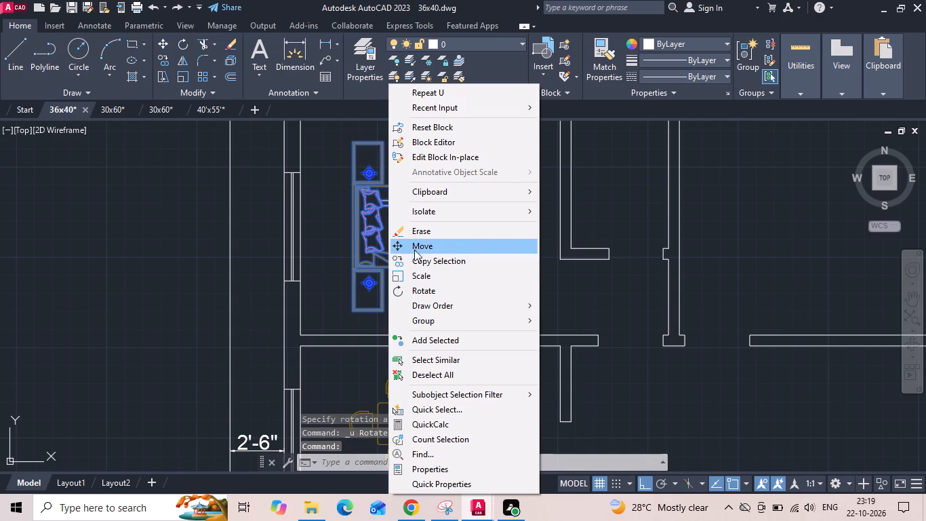
{"action": "left_click", "coordinate": [416, 286]}
{"action": "left_click", "coordinate": [416, 229]}
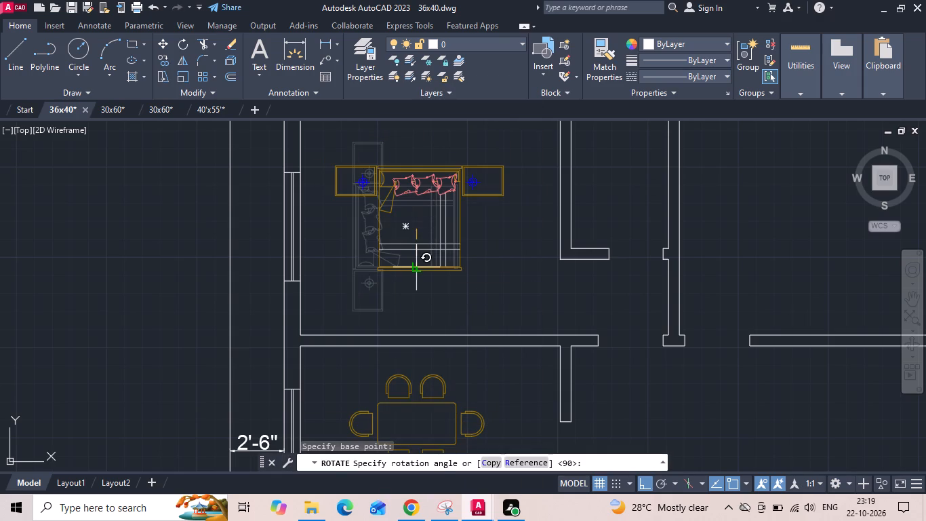
{"action": "left_click", "coordinate": [414, 265]}
Move the rotated bed with side tables up so its headboard sits against Bedroom 1's upper wall, beneath the window.
{"action": "scroll", "coordinate": [418, 235], "scroll_direction": "down", "scroll_amount": 1}
{"action": "left_click", "coordinate": [430, 197]}
{"action": "right_click", "coordinate": [425, 175]}
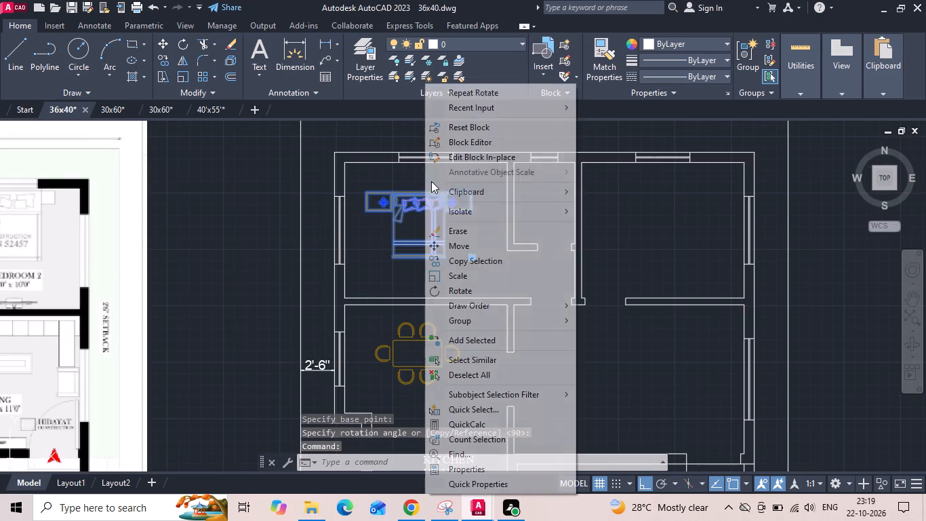
{"action": "scroll", "coordinate": [443, 191], "scroll_direction": "down", "scroll_amount": 2}
{"action": "left_click", "coordinate": [442, 244]}
{"action": "scroll", "coordinate": [494, 252], "scroll_direction": "down", "scroll_amount": 2}
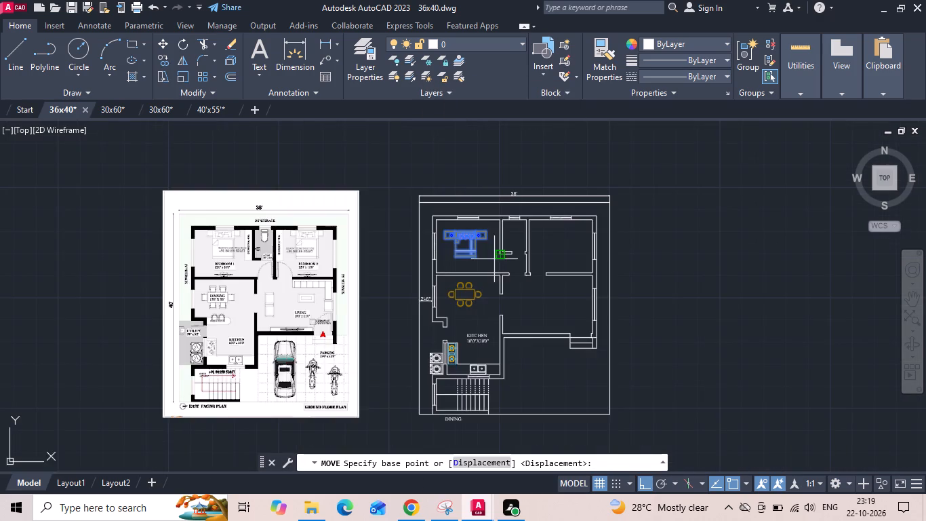
{"action": "scroll", "coordinate": [472, 251], "scroll_direction": "up", "scroll_amount": 3}
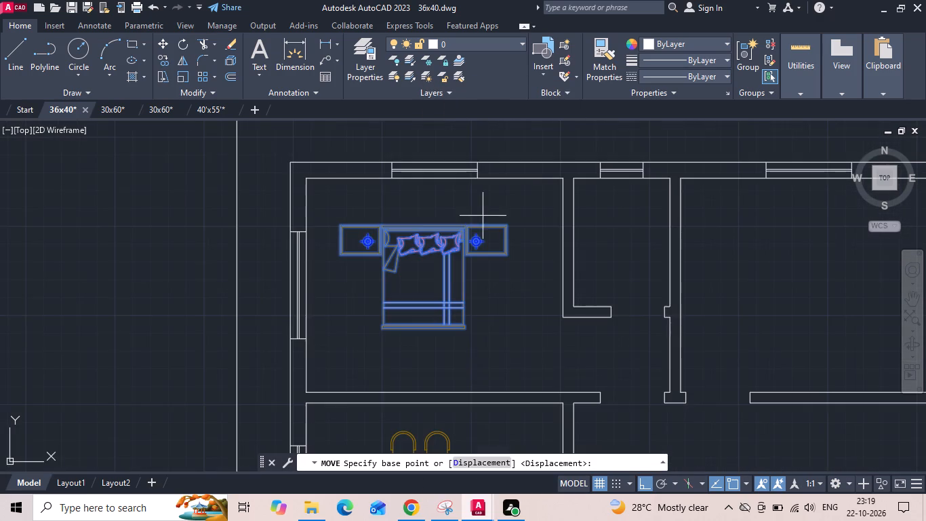
{"action": "left_click", "coordinate": [427, 221]}
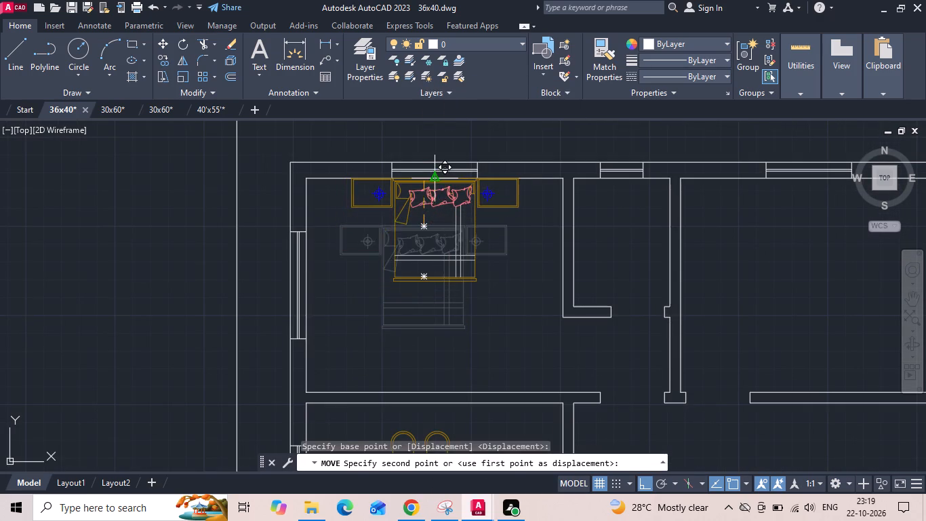
{"action": "left_click", "coordinate": [432, 180]}
Copy the bed with side tables horizontally into Bedroom 2, with its headboard against the upper wall beneath the window.
{"action": "left_click", "coordinate": [447, 214]}
{"action": "left_click", "coordinate": [396, 243]}
{"action": "right_click", "coordinate": [395, 244]}
{"action": "left_click", "coordinate": [424, 259]}
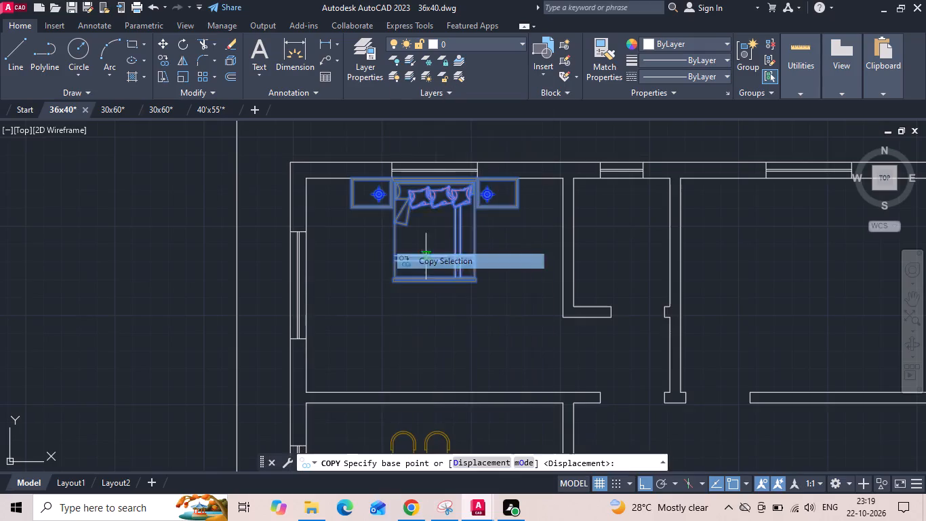
{"action": "scroll", "coordinate": [429, 168], "scroll_direction": "up", "scroll_amount": 2}
{"action": "left_click", "coordinate": [437, 193]}
{"action": "scroll", "coordinate": [334, 231], "scroll_direction": "down", "scroll_amount": 2}
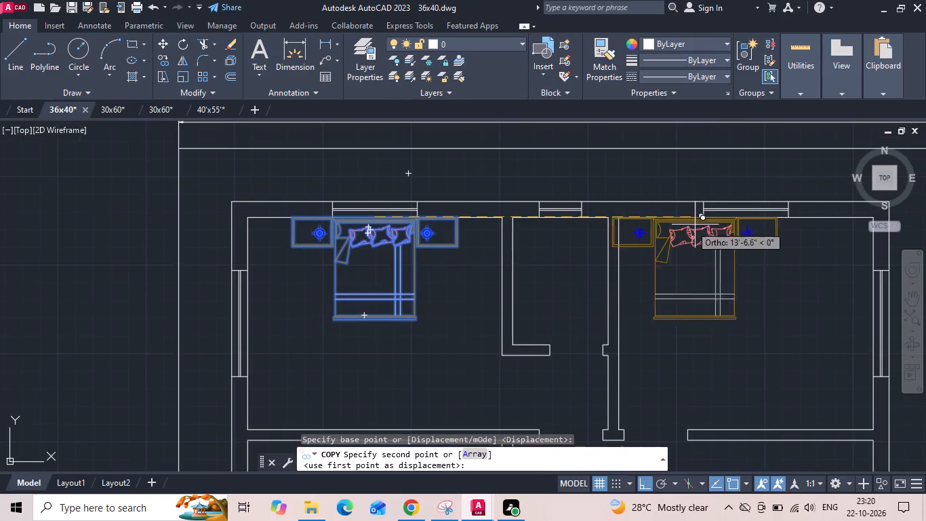
{"action": "left_click", "coordinate": [744, 218]}
{"action": "scroll", "coordinate": [667, 218], "scroll_direction": "down", "scroll_amount": 2}
{"action": "key", "text": "Escape"}
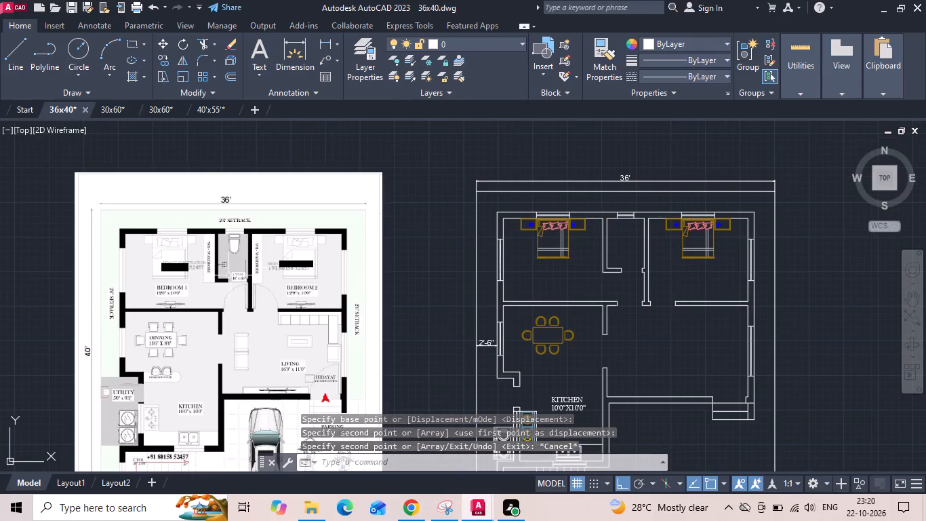
Open the PLAN drawing from the 14102026 folder inside INTERNSHIP, dismissing the missing-references notice.
{"action": "middle_click_drag", "start_coordinate": [235, 363], "coordinate": [216, 308]}
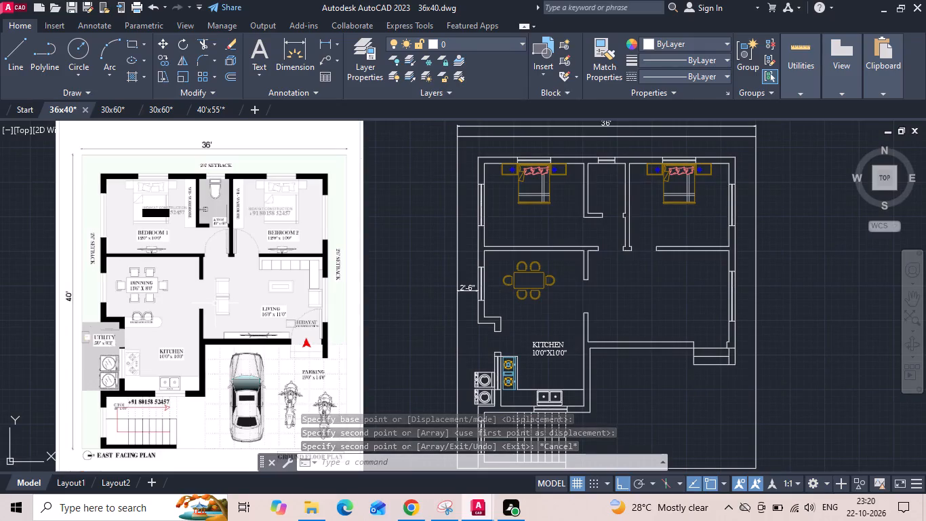
{"action": "left_click", "coordinate": [1, 8]}
{"action": "left_click", "coordinate": [51, 113]}
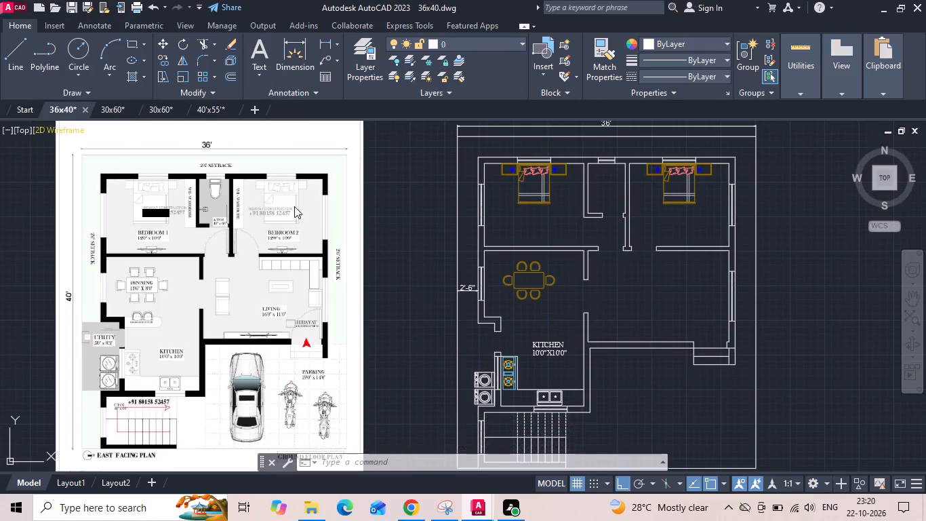
{"action": "left_click", "coordinate": [291, 227]}
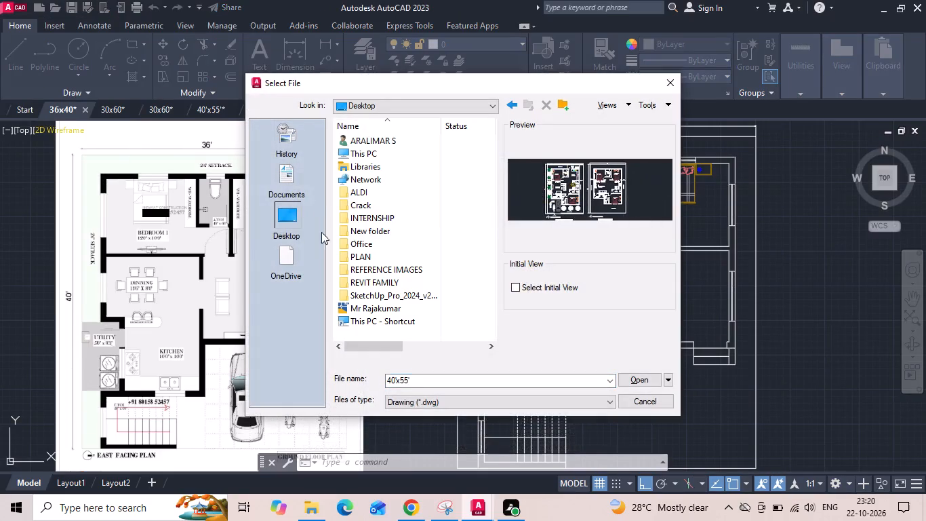
{"action": "double_click", "coordinate": [378, 220]}
{"action": "left_click", "coordinate": [378, 182]}
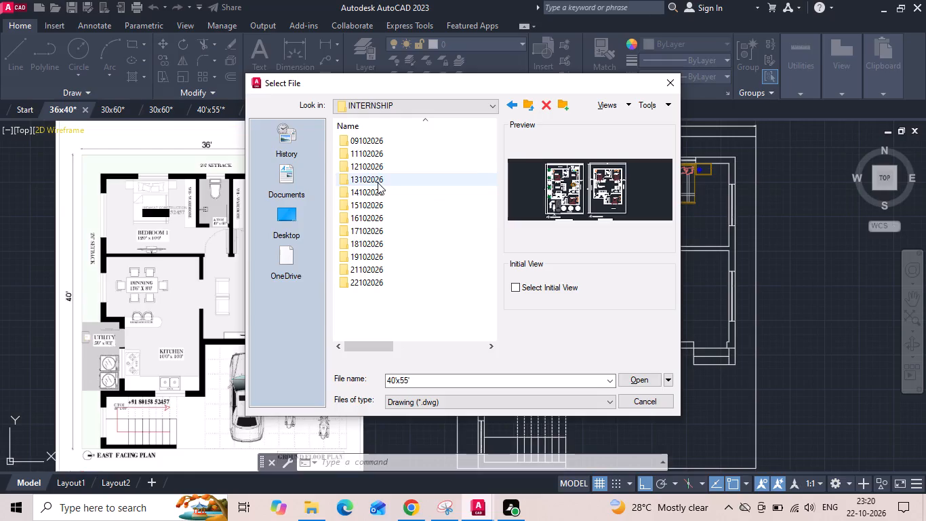
{"action": "double_click", "coordinate": [377, 182]}
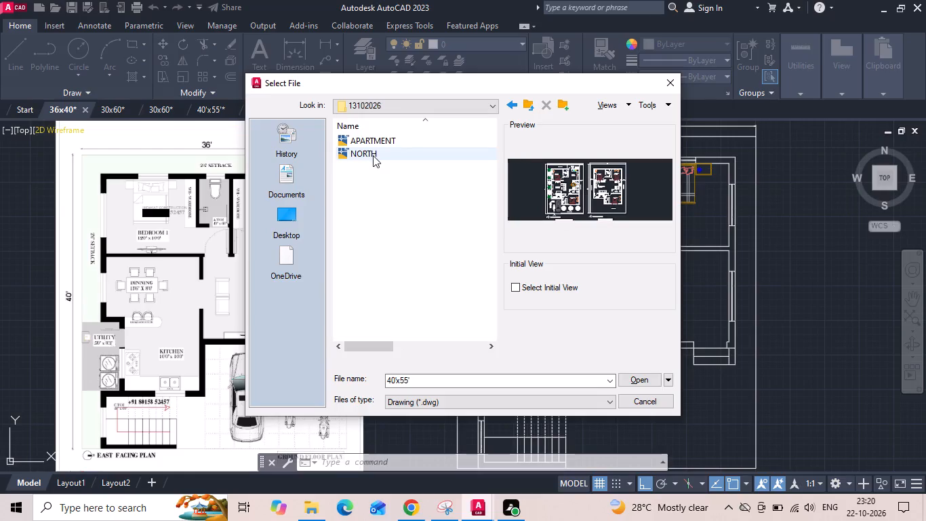
{"action": "left_click", "coordinate": [512, 102]}
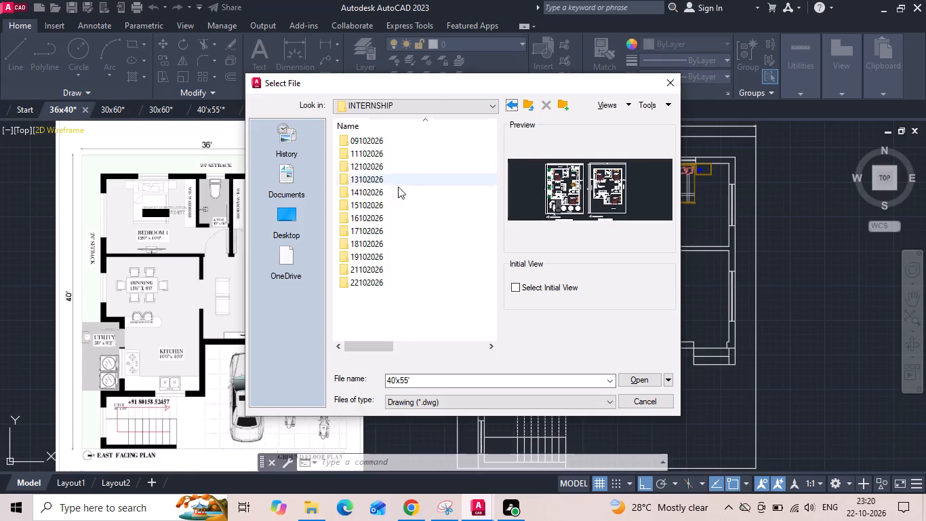
{"action": "double_click", "coordinate": [374, 192]}
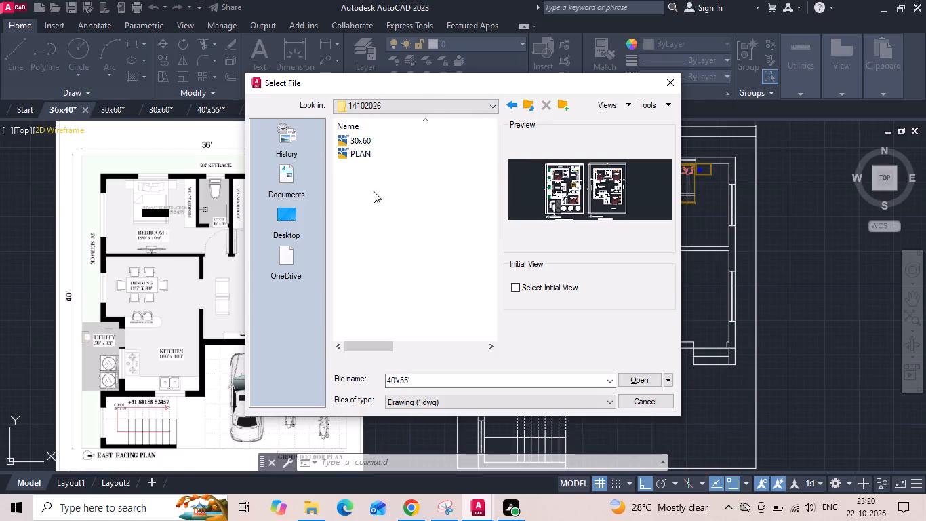
{"action": "left_click", "coordinate": [372, 152]}
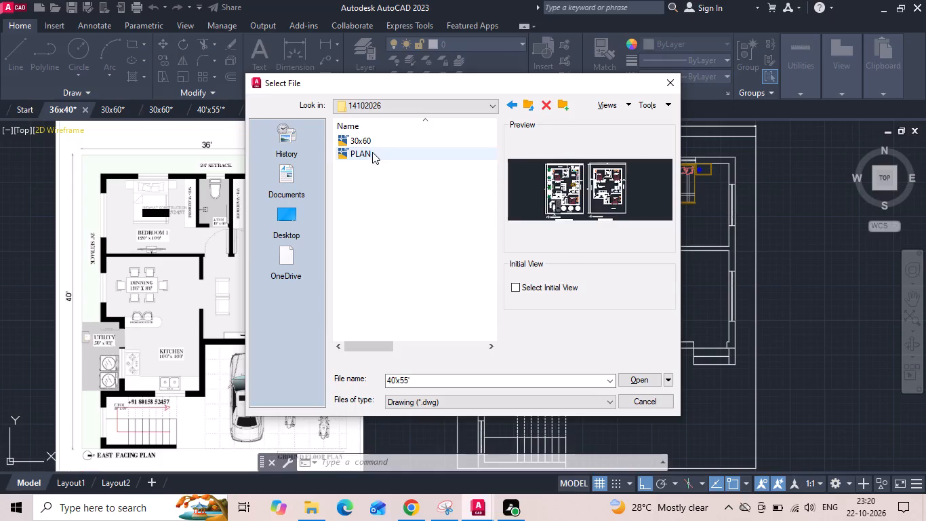
{"action": "left_click", "coordinate": [623, 376]}
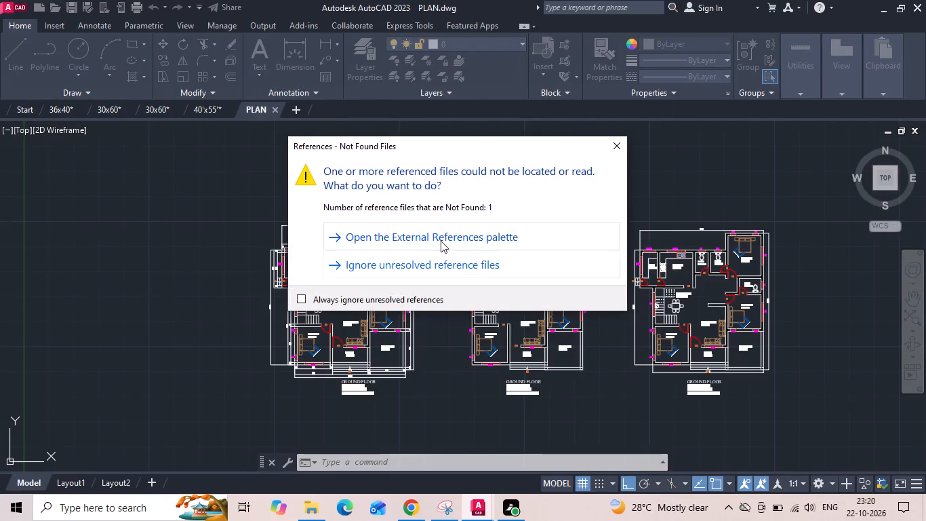
{"action": "left_click", "coordinate": [618, 151]}
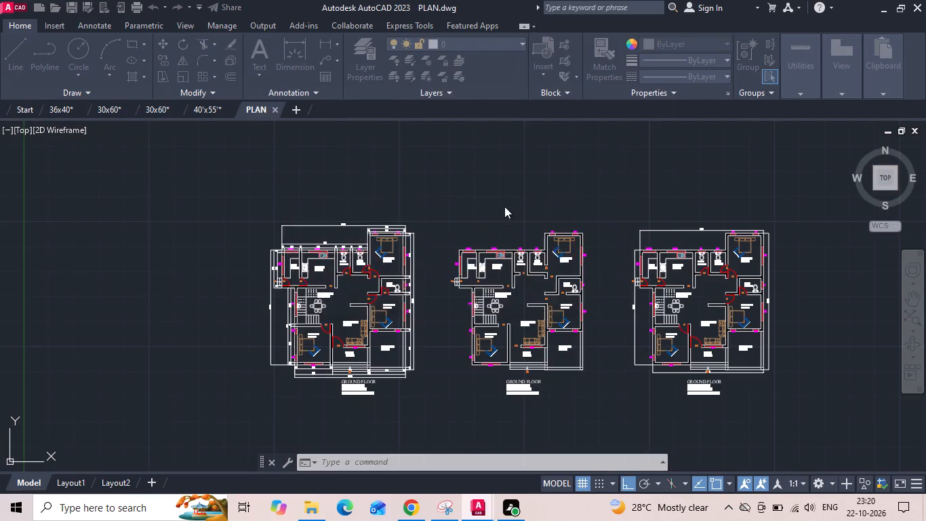
Copy the bed from the 330X360 bedroom beside the sitout in PLAN into empty space right of the 36x40 floor plan.
{"action": "scroll", "coordinate": [304, 328], "scroll_direction": "up", "scroll_amount": 2}
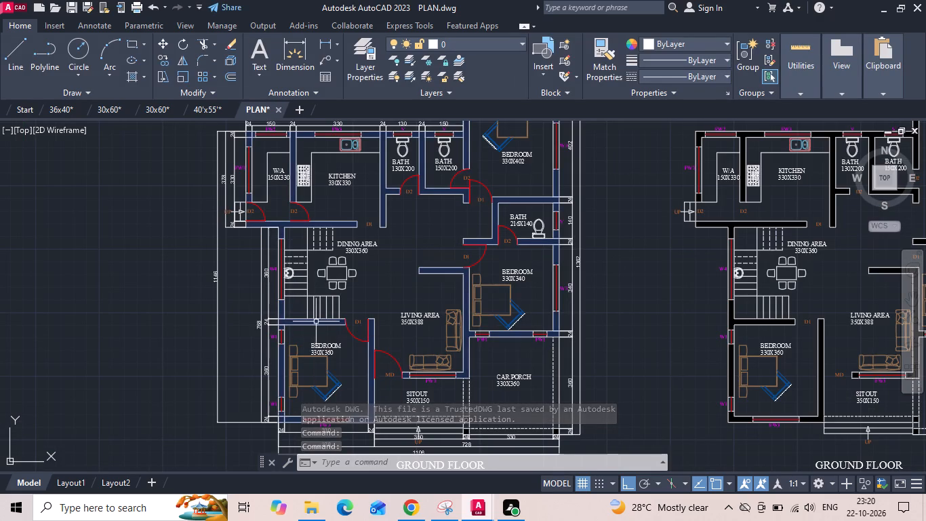
{"action": "left_click", "coordinate": [302, 355]}
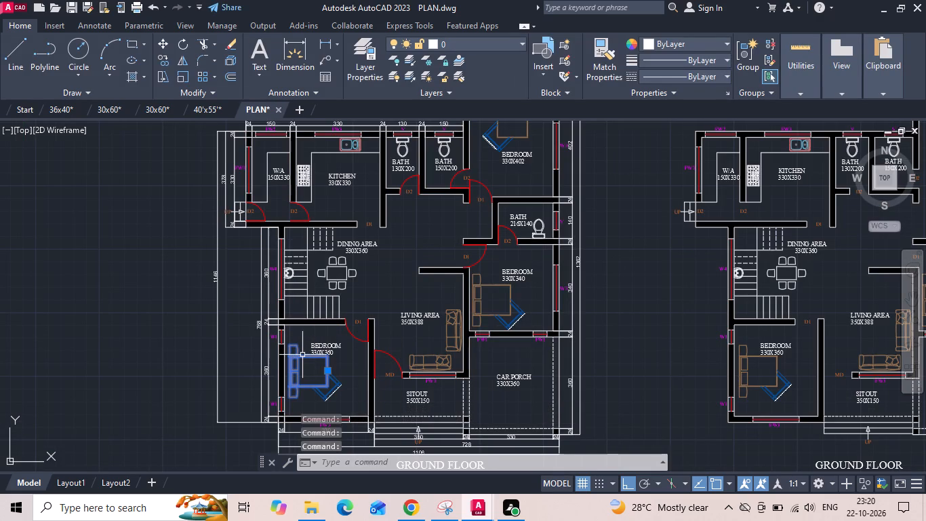
{"action": "key", "text": "ctrl+c"}
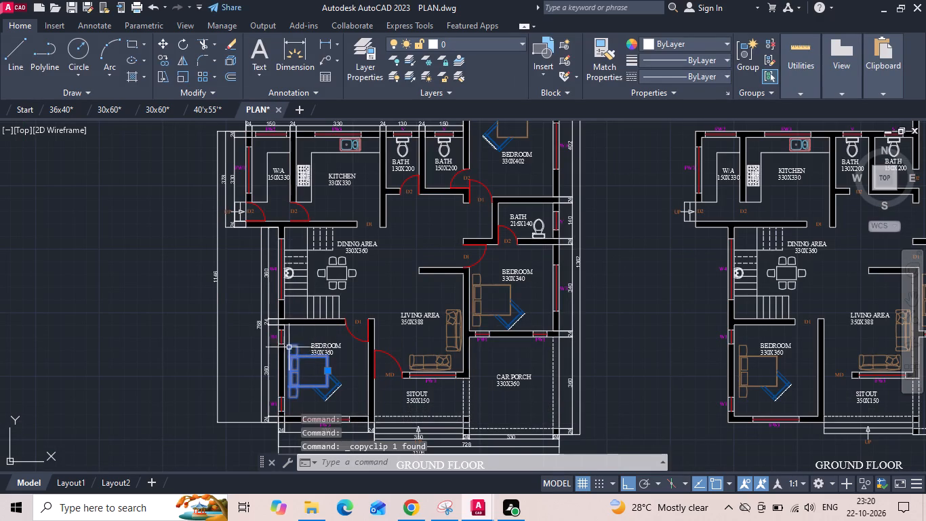
{"action": "left_click", "coordinate": [64, 104]}
{"action": "key", "text": "ctrl+v"}
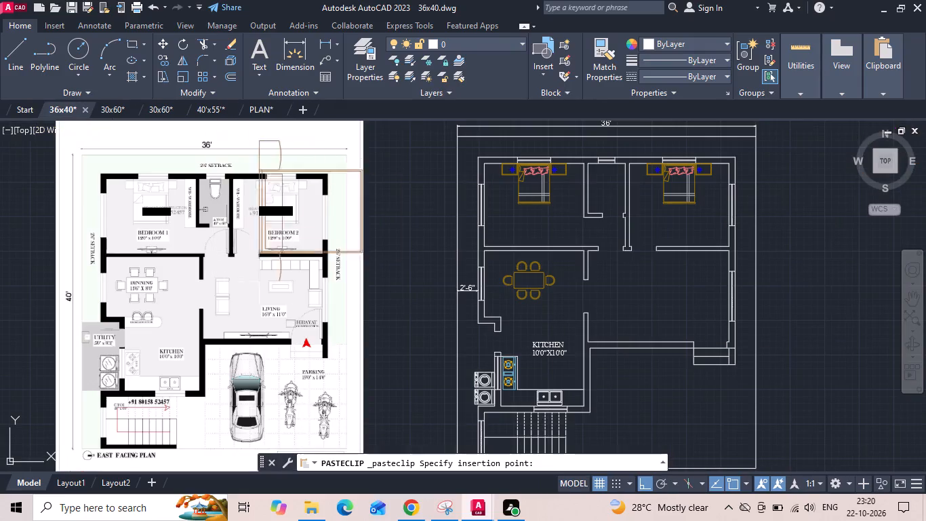
{"action": "scroll", "coordinate": [443, 315], "scroll_direction": "down", "scroll_amount": 1}
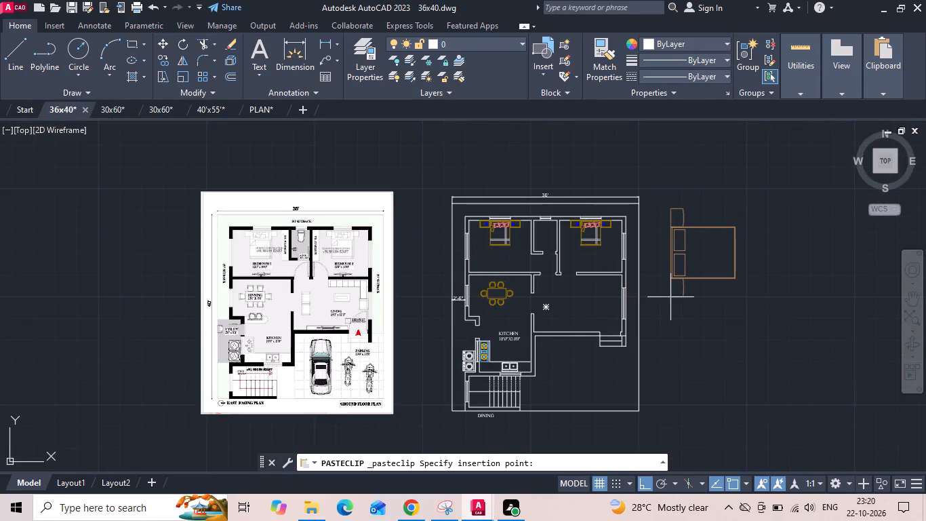
{"action": "left_click", "coordinate": [681, 294]}
Rotate the newly pasted bed outside the plan 90° clockwise so its headboard is at the top.
{"action": "left_click", "coordinate": [723, 237]}
{"action": "left_click", "coordinate": [703, 190]}
{"action": "right_click", "coordinate": [703, 190]}
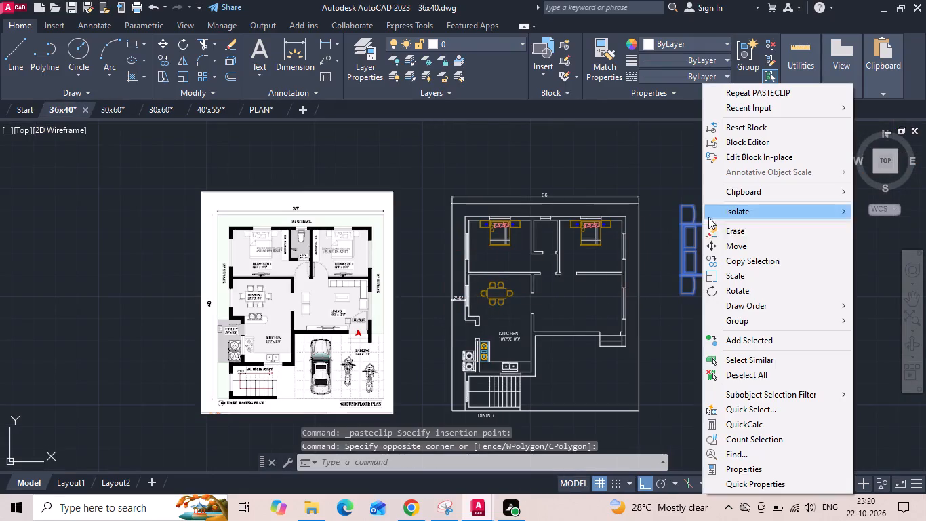
{"action": "left_click", "coordinate": [742, 288]}
{"action": "left_click_drag", "start_coordinate": [732, 262], "coordinate": [735, 271]}
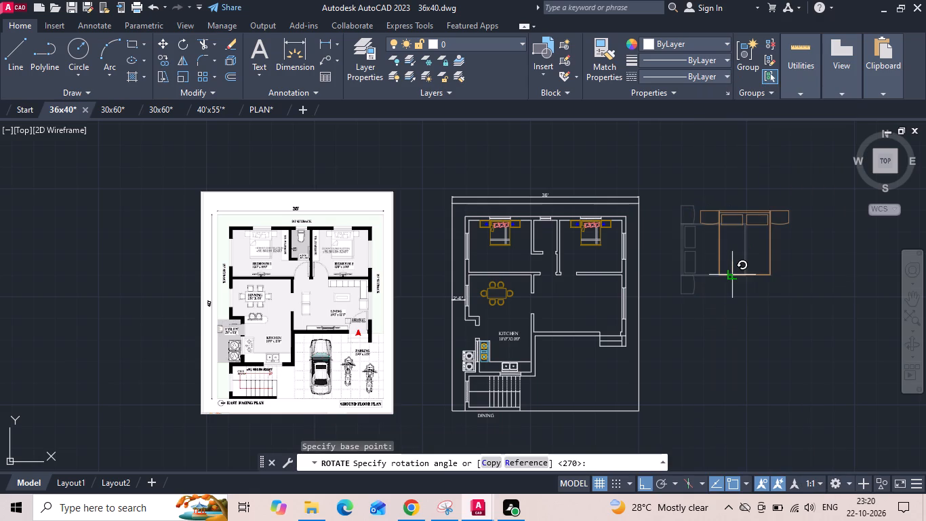
{"action": "left_click", "coordinate": [733, 279]}
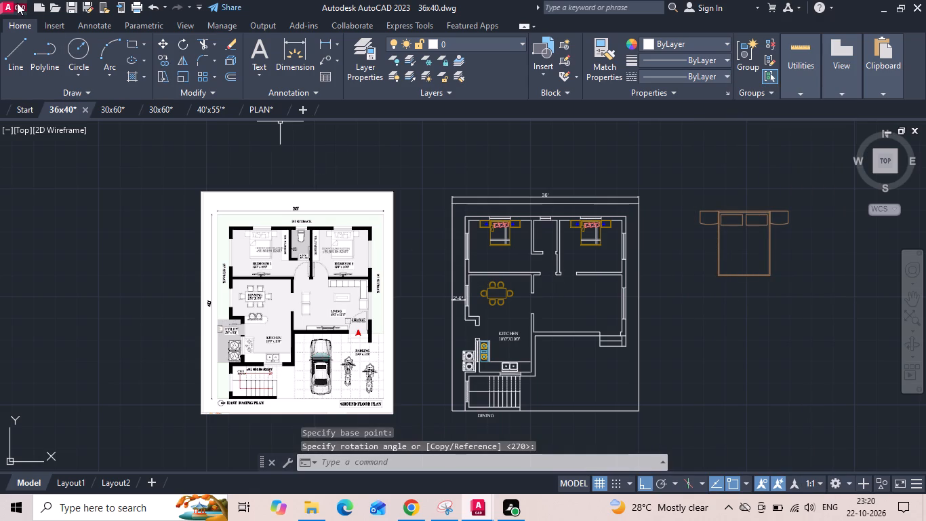
Browse the 14102026, 13102026 and 15102026 folders inside INTERNSHIP, previewing the 30x60 and 30x50 drawings as furniture sources.
{"action": "left_click", "coordinate": [17, 3]}
{"action": "left_click", "coordinate": [25, 110]}
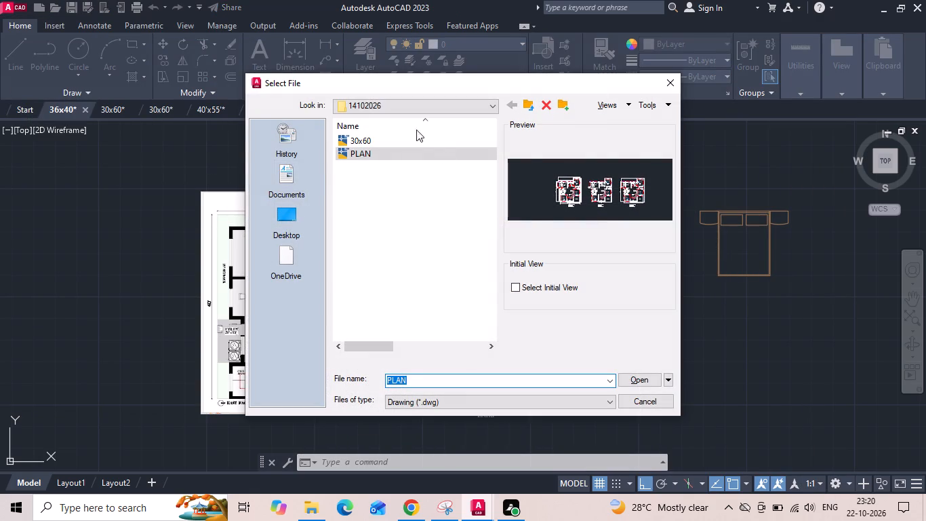
{"action": "left_click", "coordinate": [402, 136]}
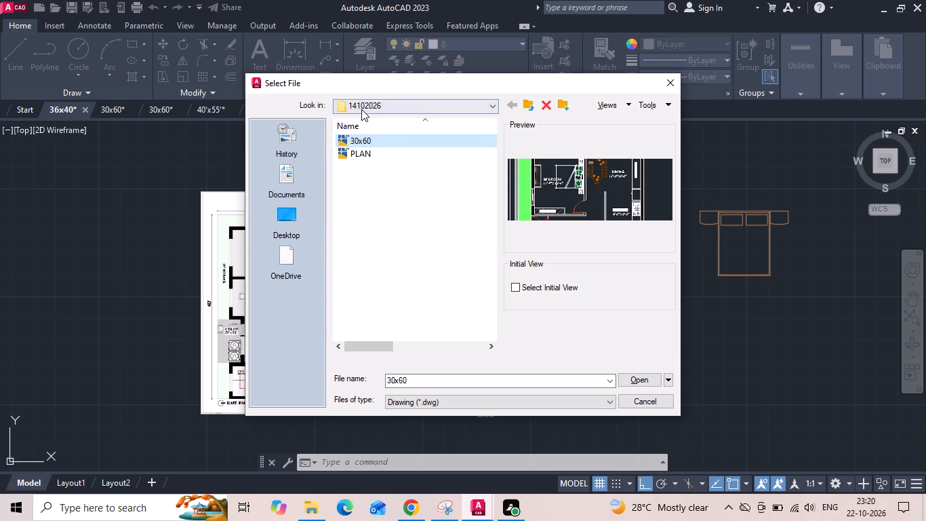
{"action": "left_click", "coordinate": [299, 215]}
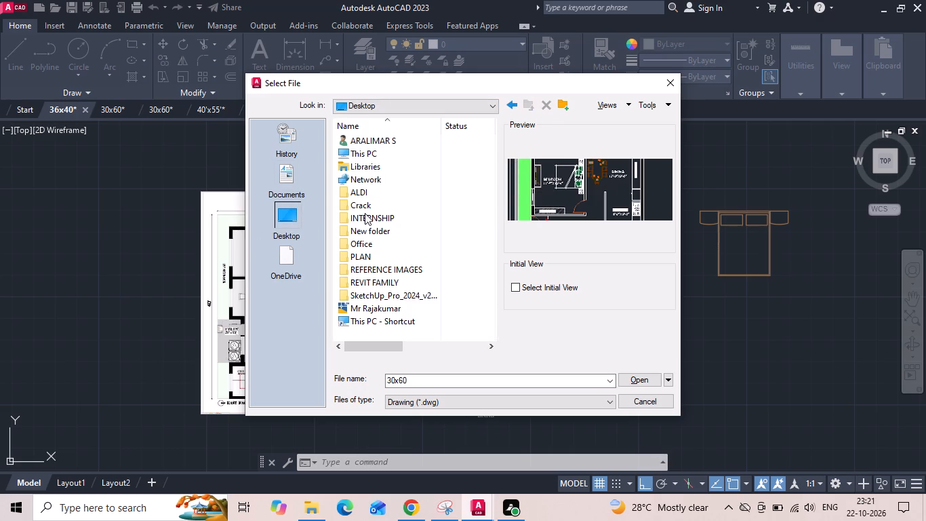
{"action": "double_click", "coordinate": [368, 214]}
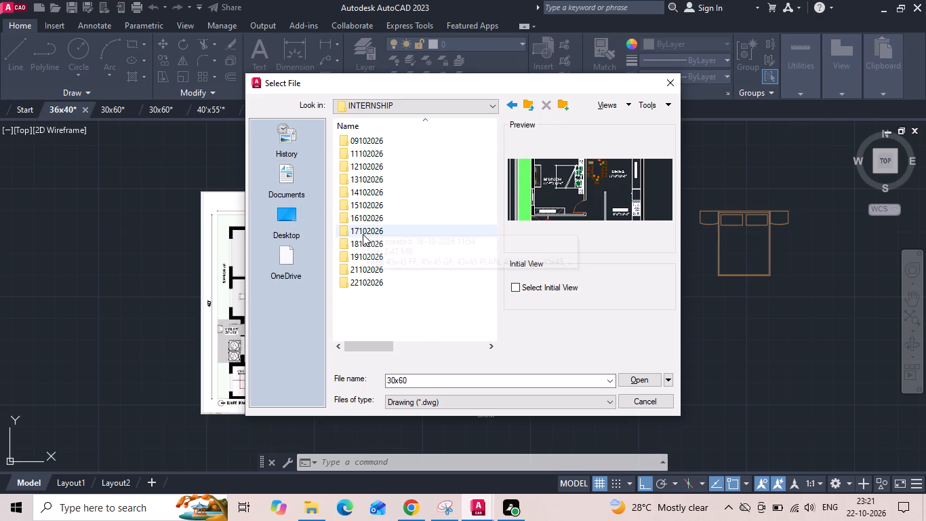
{"action": "double_click", "coordinate": [361, 175]}
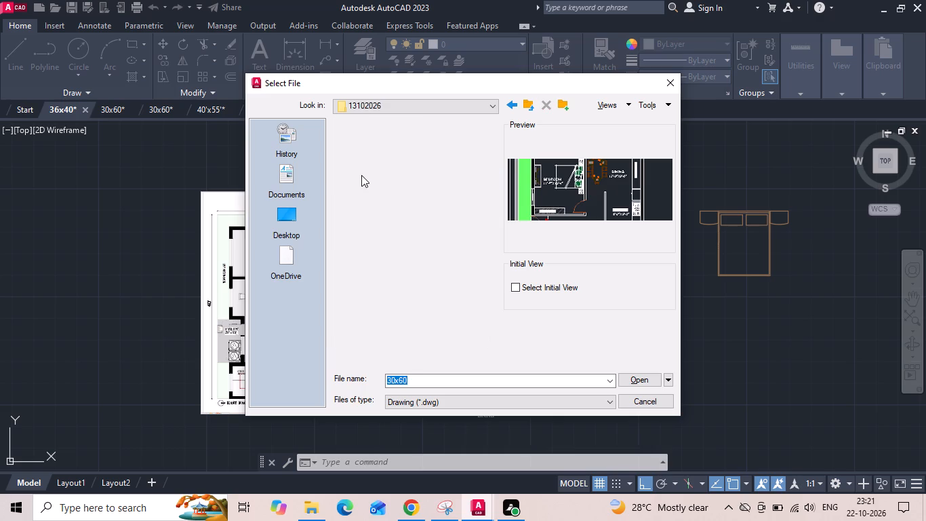
{"action": "left_click", "coordinate": [510, 104]}
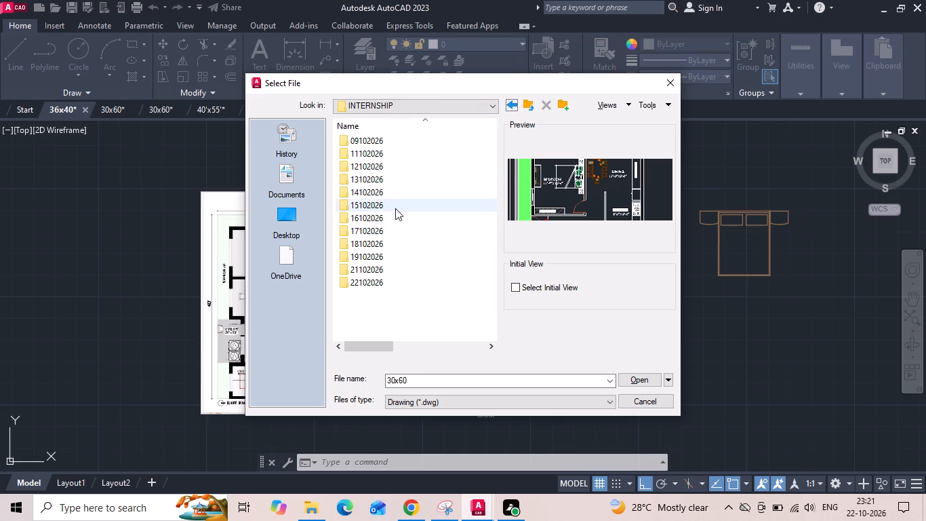
{"action": "double_click", "coordinate": [377, 205]}
{"action": "left_click", "coordinate": [372, 145]}
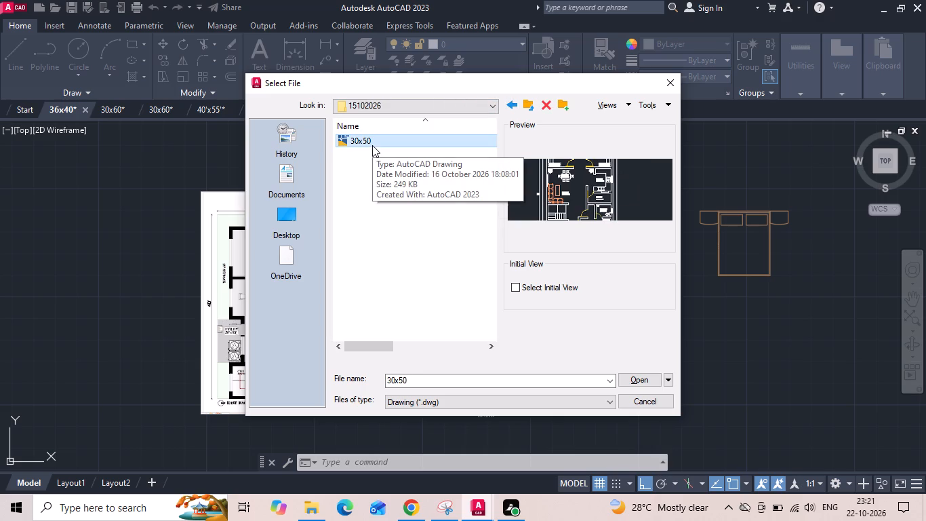
Open the 50x40 drawing from the 16102026 folder inside INTERNSHIP and examine the furniture in its floor plans.
{"action": "left_click", "coordinate": [510, 104]}
{"action": "double_click", "coordinate": [376, 220]}
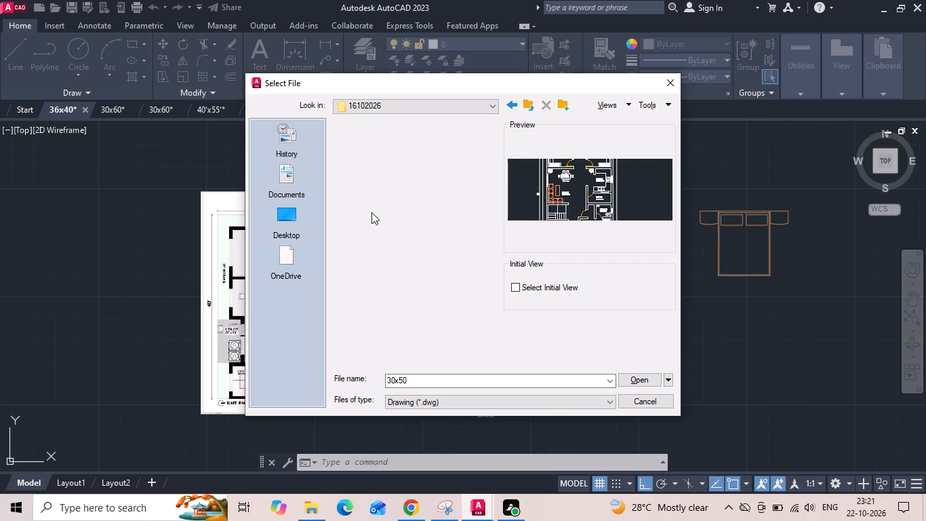
{"action": "left_click", "coordinate": [381, 140]}
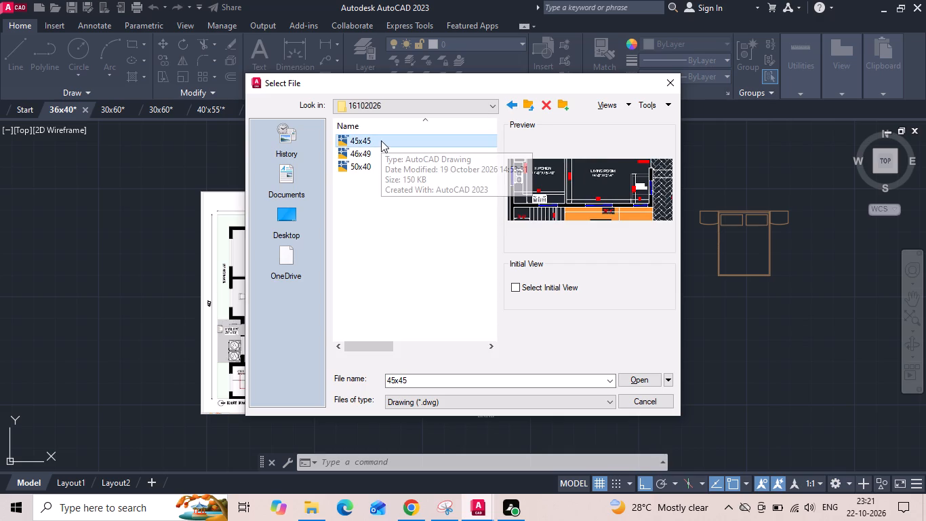
{"action": "left_click", "coordinate": [374, 152]}
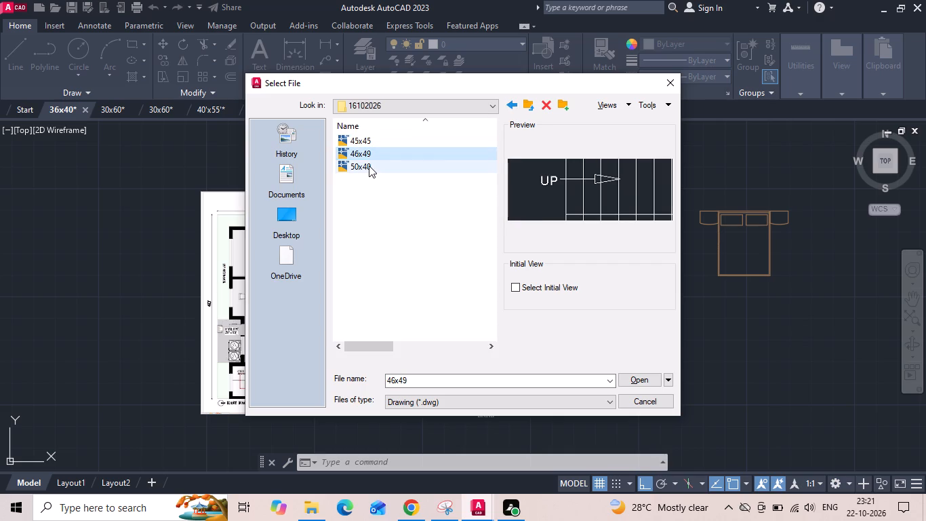
{"action": "left_click", "coordinate": [369, 166]}
{"action": "left_click", "coordinate": [368, 155]}
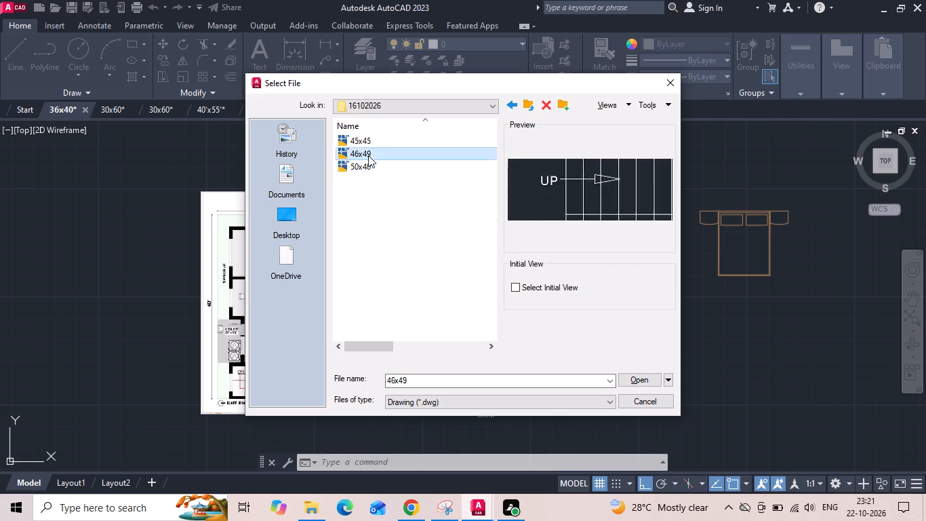
{"action": "left_click", "coordinate": [367, 166]}
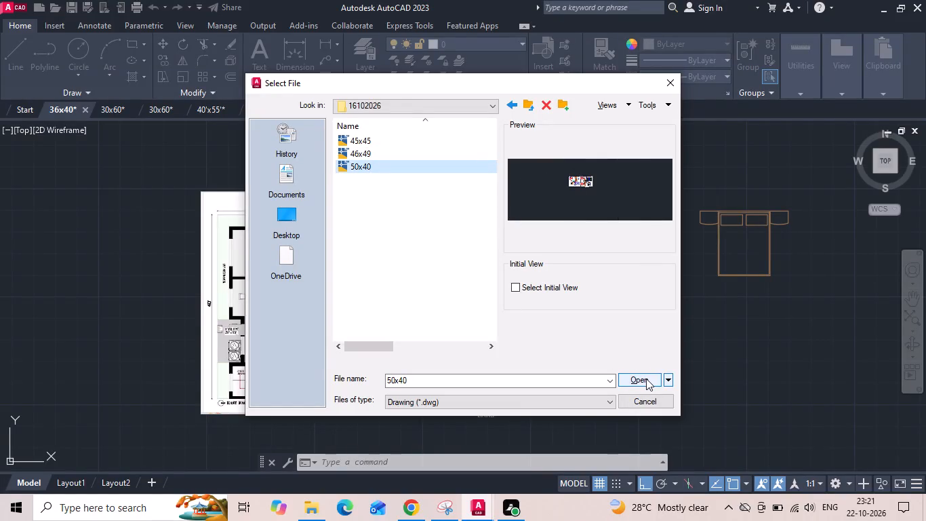
{"action": "left_click", "coordinate": [646, 379]}
{"action": "scroll", "coordinate": [419, 234], "scroll_direction": "up", "scroll_amount": 1}
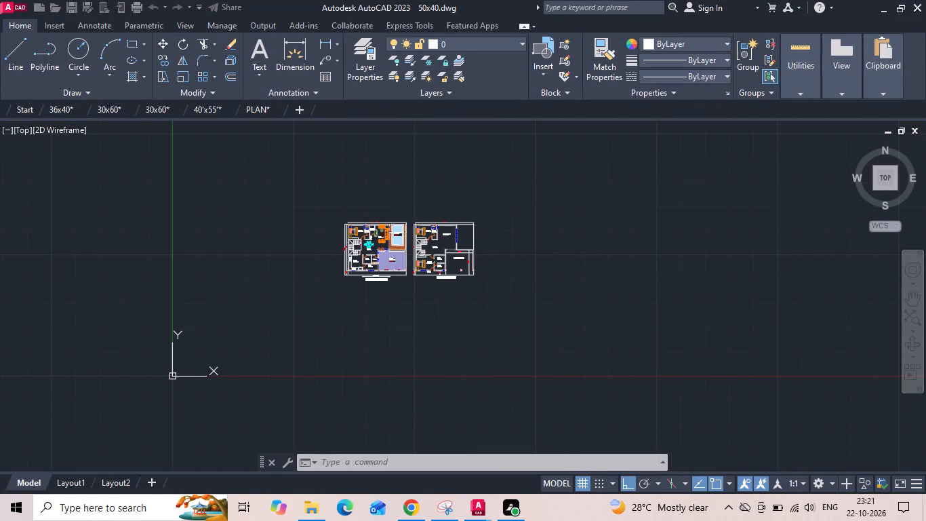
{"action": "scroll", "coordinate": [419, 234], "scroll_direction": "up", "scroll_amount": 1}
{"action": "scroll", "coordinate": [308, 250], "scroll_direction": "up", "scroll_amount": 2}
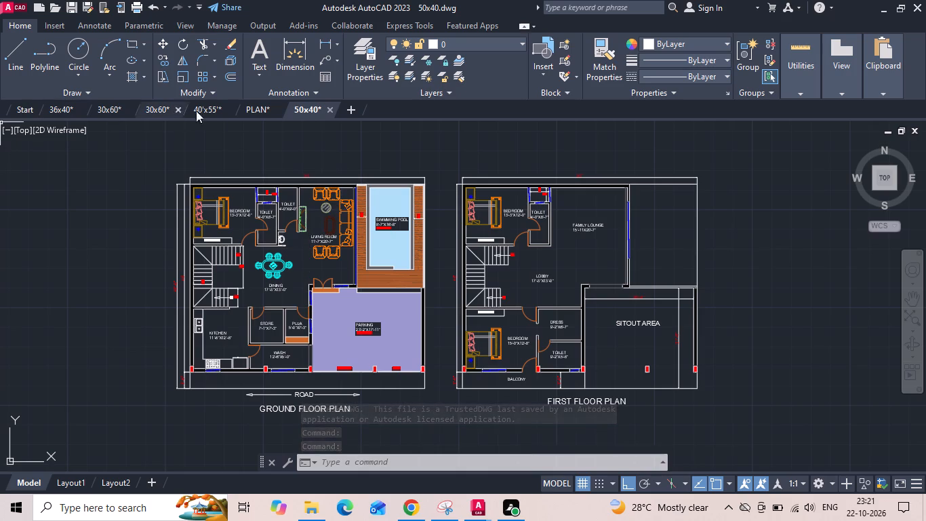
Open the 46x49 drawing from the 16102026 folder and examine the furniture in its ground and first floor plans.
{"action": "left_click", "coordinate": [12, 9]}
{"action": "left_click", "coordinate": [60, 114]}
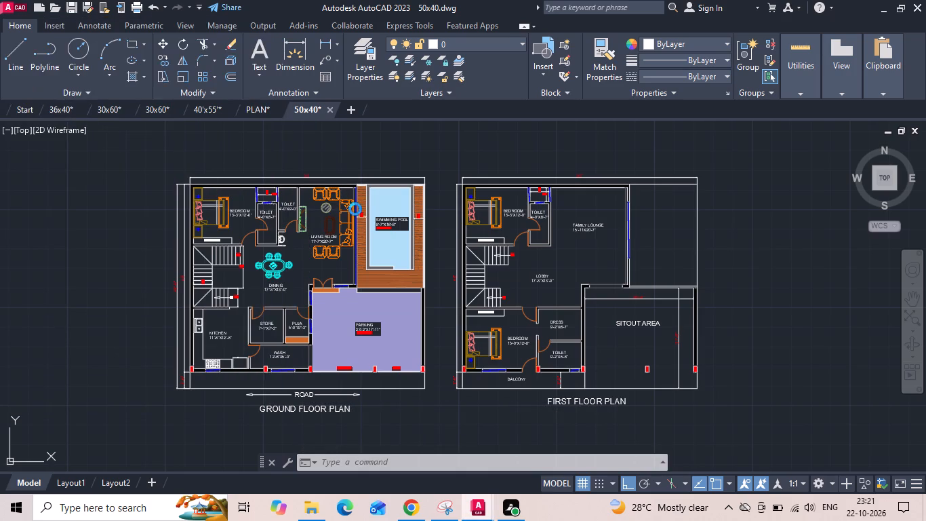
{"action": "left_click", "coordinate": [355, 153]}
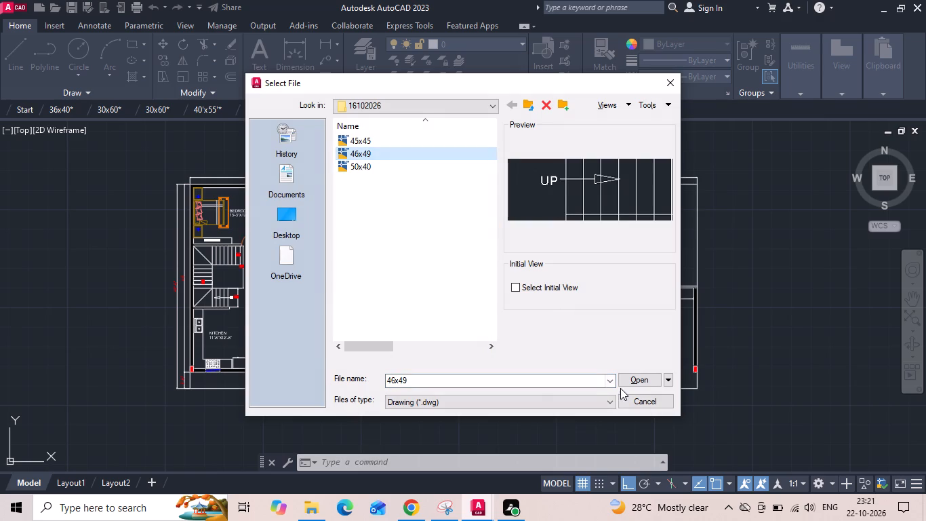
{"action": "left_click", "coordinate": [620, 379]}
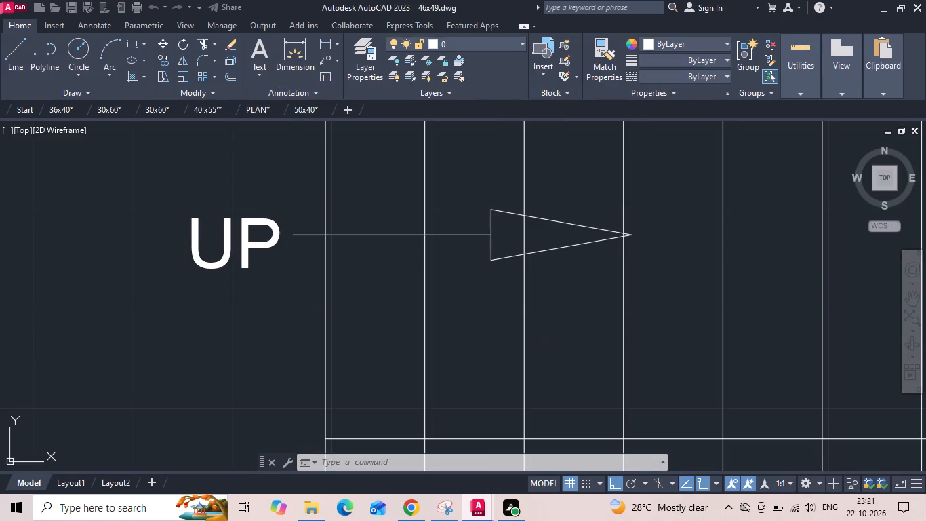
{"action": "scroll", "coordinate": [529, 325], "scroll_direction": "down", "scroll_amount": 6}
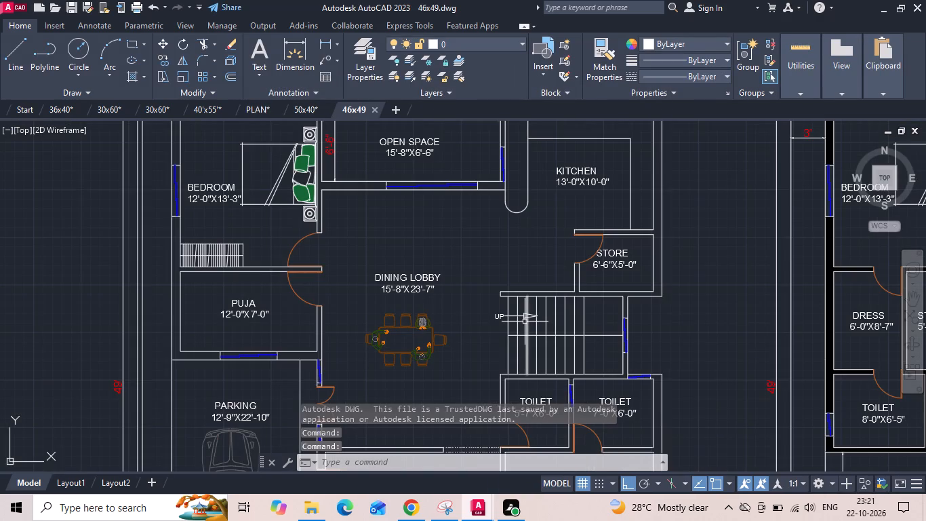
{"action": "scroll", "coordinate": [476, 280], "scroll_direction": "down", "scroll_amount": 1}
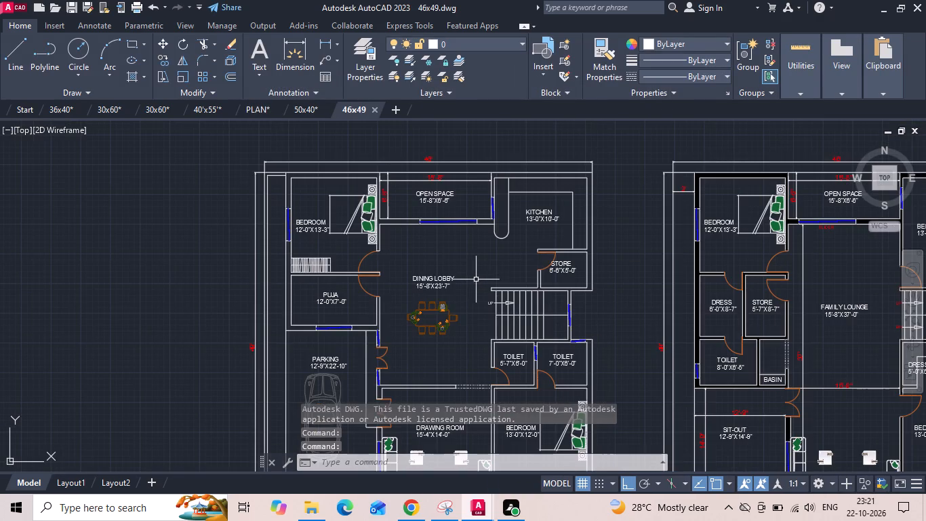
{"action": "scroll", "coordinate": [460, 271], "scroll_direction": "down", "scroll_amount": 1}
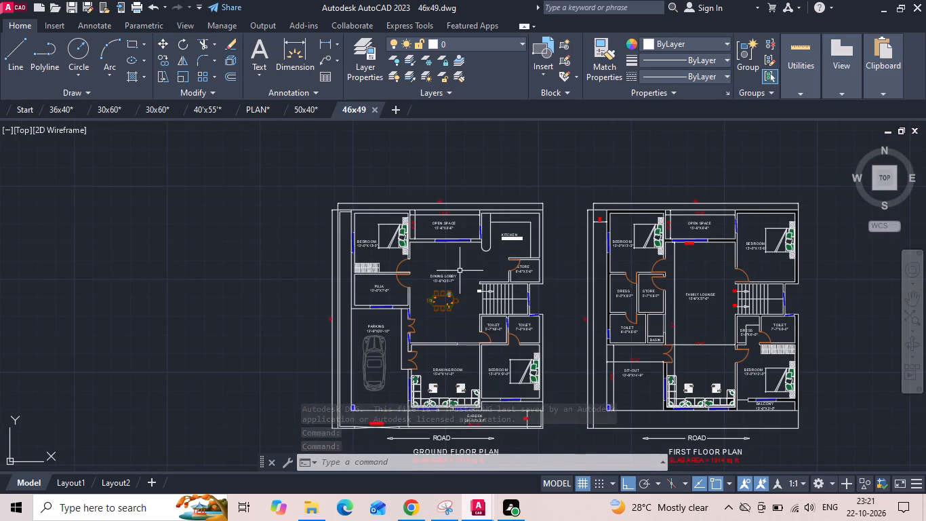
{"action": "middle_click_drag", "start_coordinate": [450, 297], "coordinate": [448, 277]}
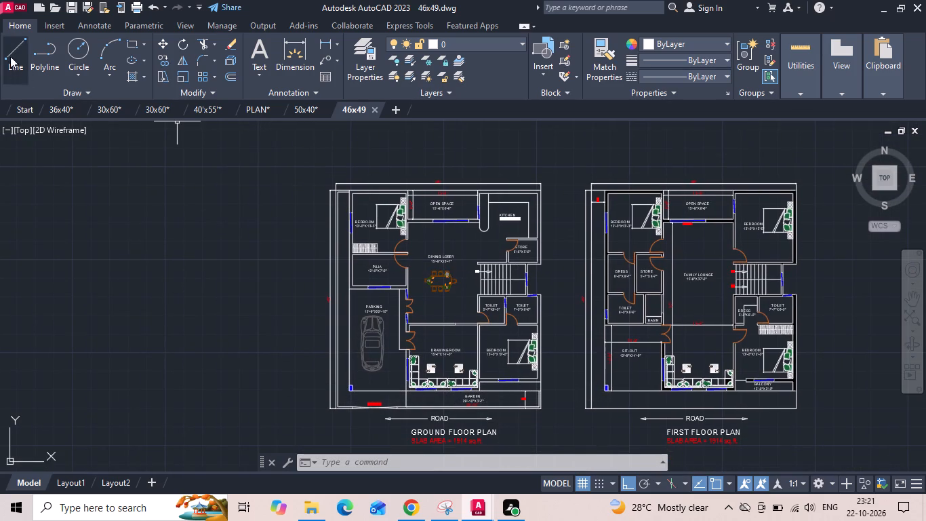
Open the 45x45 drawing from the 16102026 folder and look over its ground and first floor plans for furniture.
{"action": "left_click", "coordinate": [14, 5]}
{"action": "left_click", "coordinate": [54, 120]}
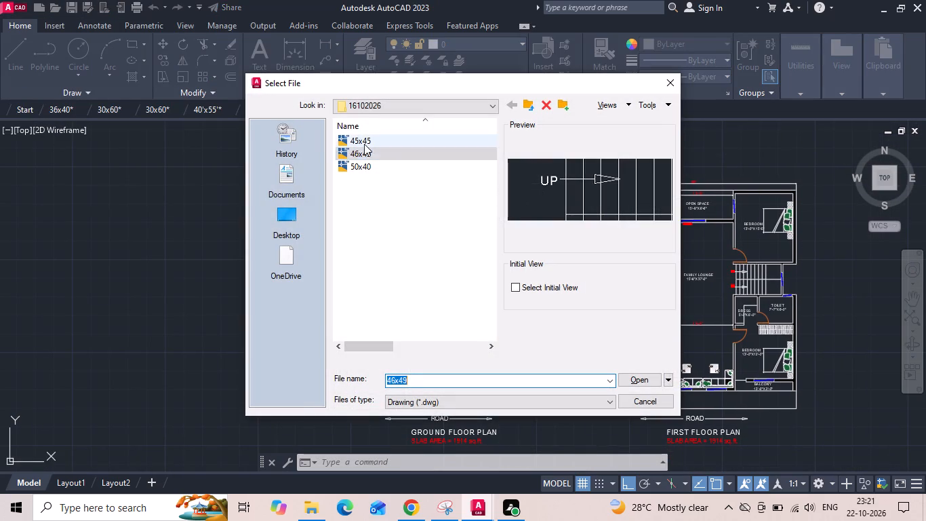
{"action": "left_click", "coordinate": [364, 138]}
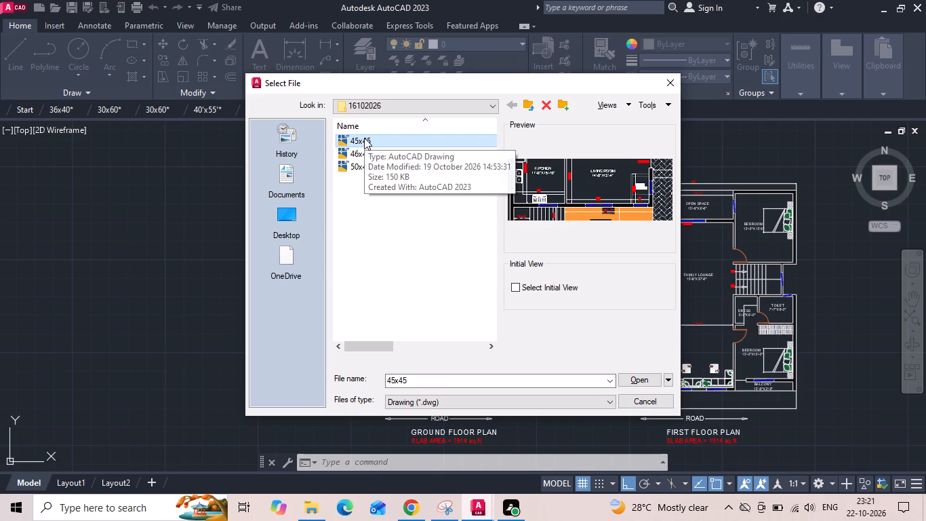
{"action": "left_click", "coordinate": [638, 377]}
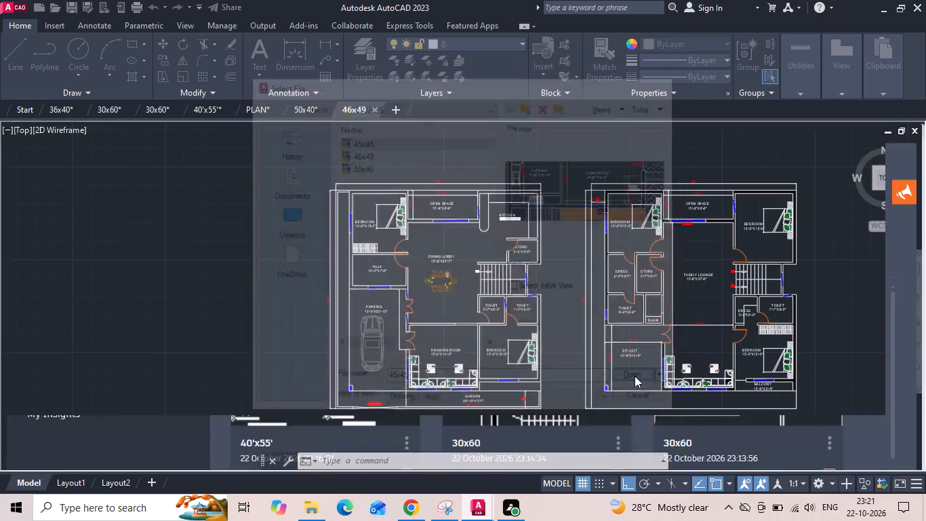
{"action": "scroll", "coordinate": [395, 318], "scroll_direction": "down", "scroll_amount": 2}
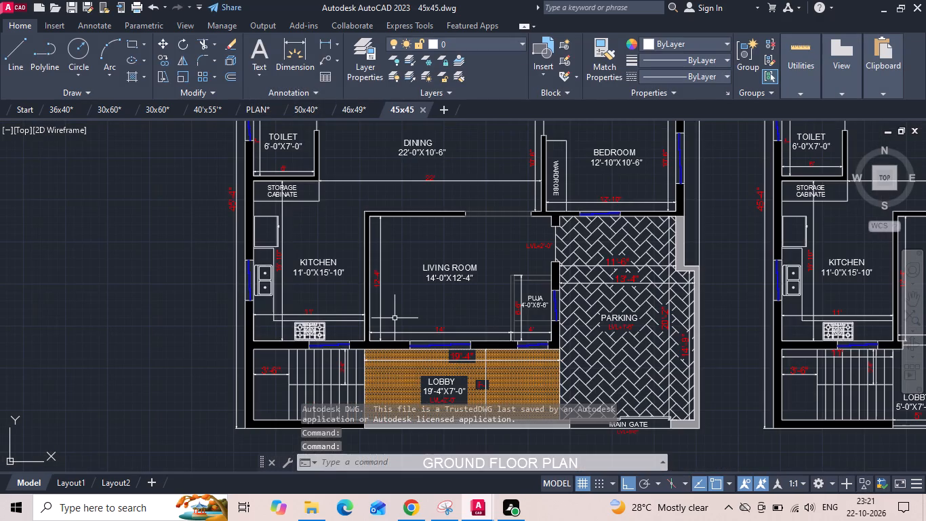
{"action": "middle_click_drag", "start_coordinate": [368, 311], "coordinate": [368, 381]}
{"action": "scroll", "coordinate": [368, 381], "scroll_direction": "down", "scroll_amount": 2}
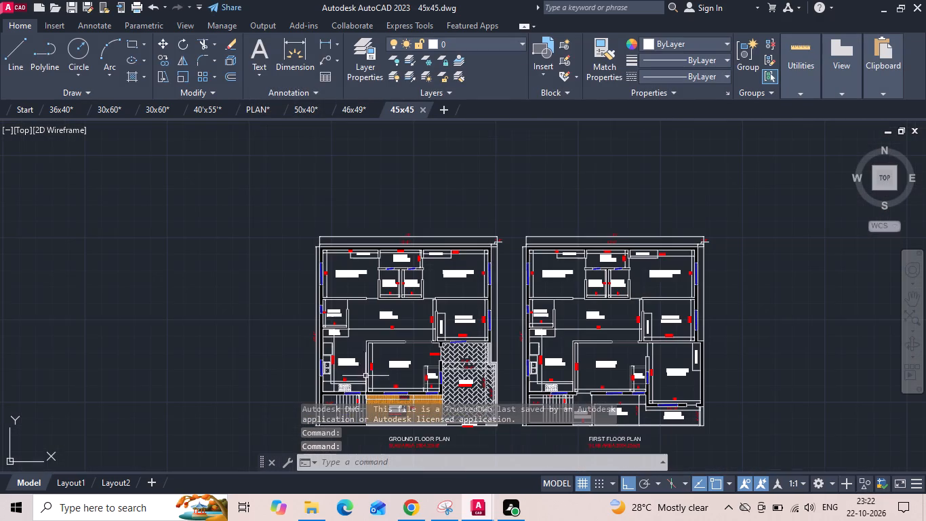
{"action": "middle_click_drag", "start_coordinate": [361, 366], "coordinate": [370, 255]}
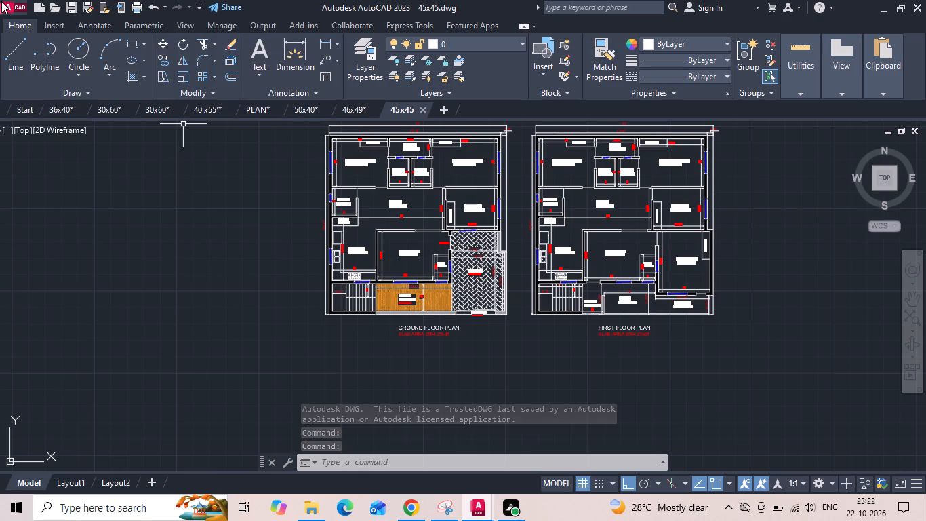
Open the 40'x55' drawing from the 21102026 folder inside INTERNSHIP as read-only.
{"action": "left_click", "coordinate": [1, 1]}
{"action": "left_click", "coordinate": [24, 119]}
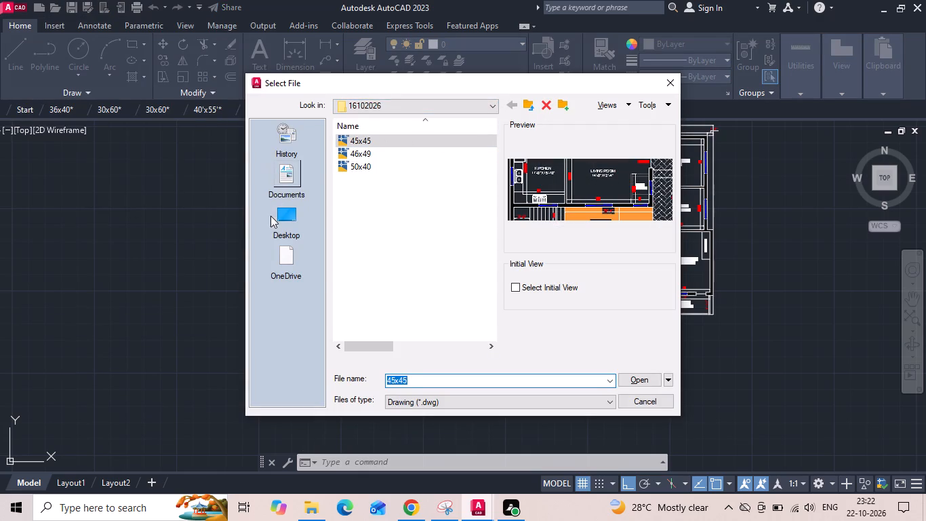
{"action": "double_click", "coordinate": [277, 221]}
{"action": "double_click", "coordinate": [360, 217]}
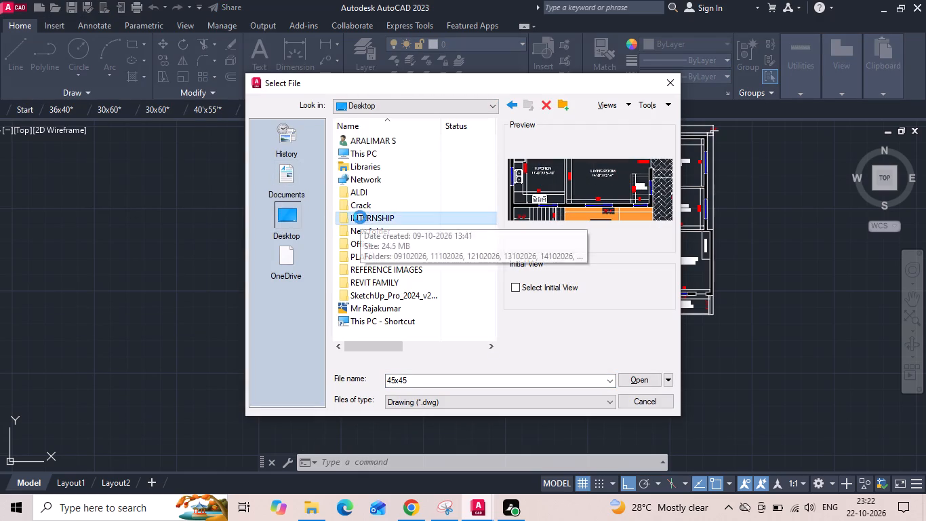
{"action": "left_click", "coordinate": [367, 271]}
{"action": "double_click", "coordinate": [367, 271]}
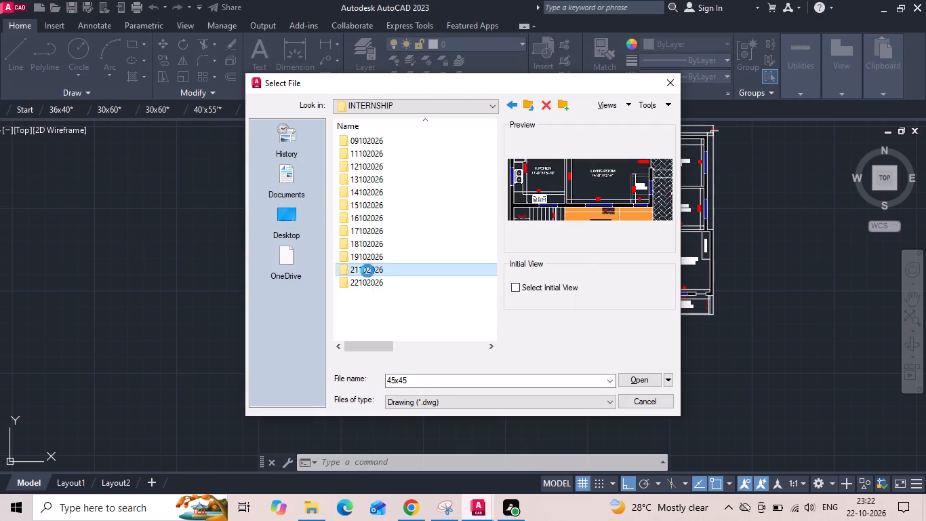
{"action": "left_click", "coordinate": [370, 143]}
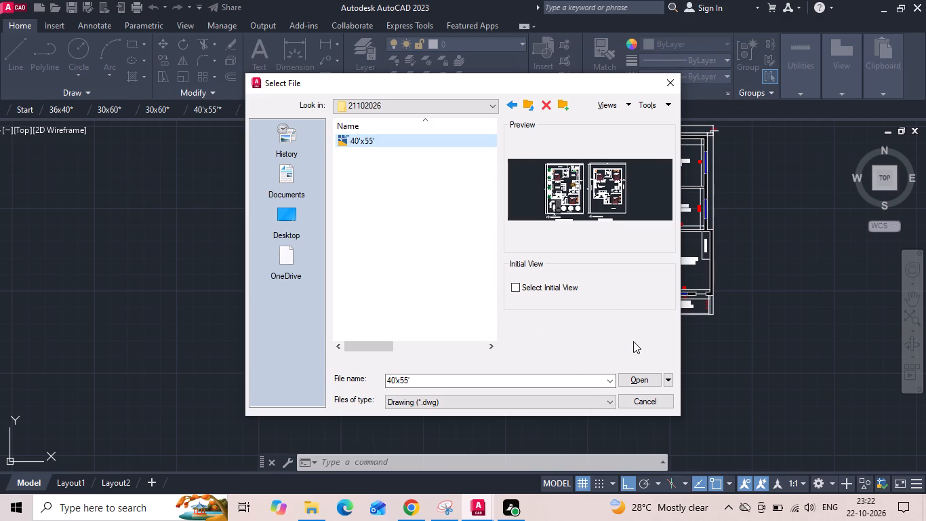
{"action": "left_click", "coordinate": [642, 377]}
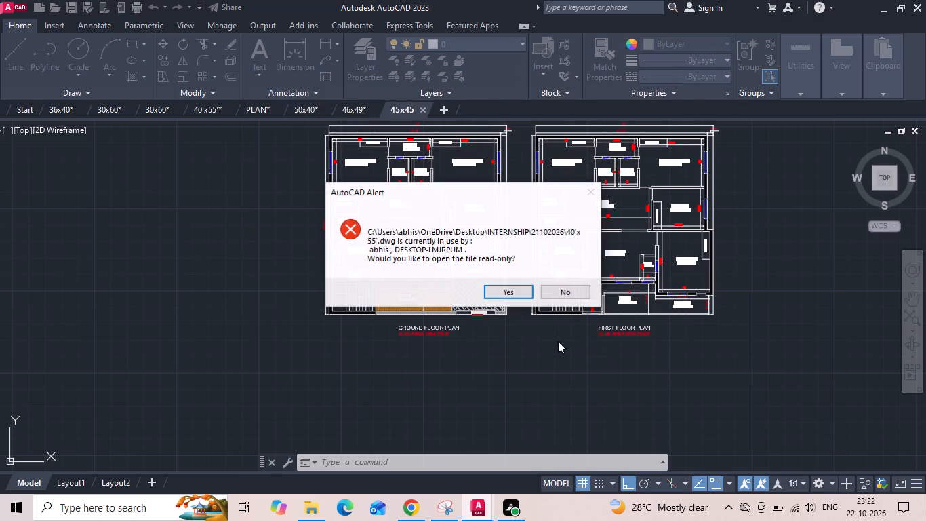
{"action": "left_click", "coordinate": [494, 294]}
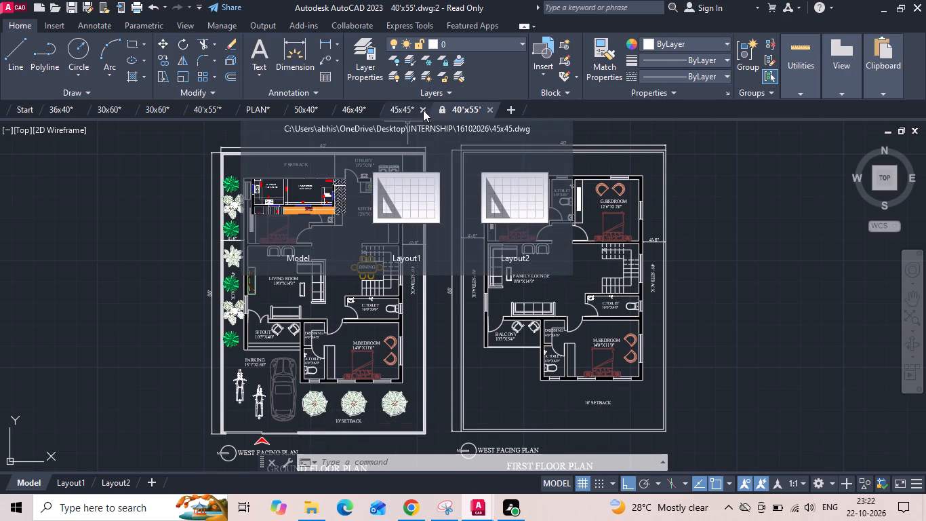
Open the 1BHK PLANS drawing from the 12102026 folder inside INTERNSHIP.
{"action": "left_click", "coordinate": [3, 5]}
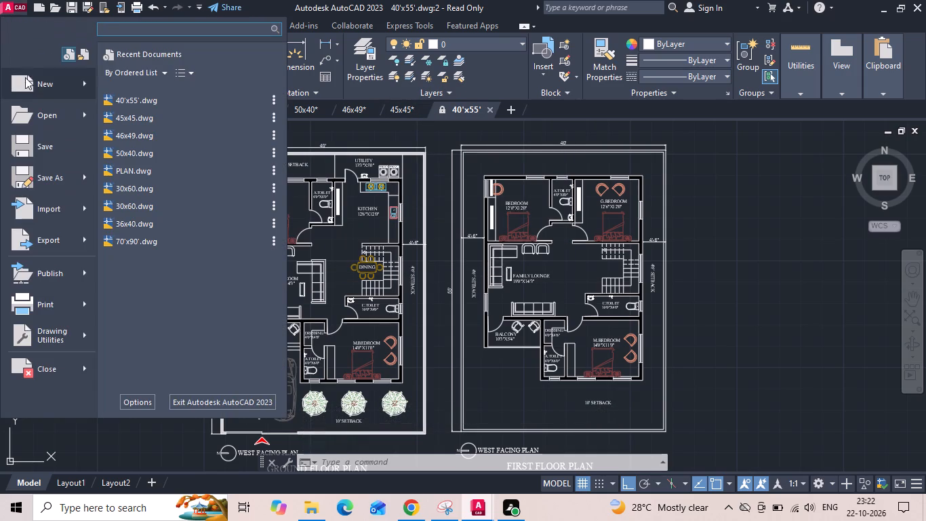
{"action": "left_click", "coordinate": [28, 109]}
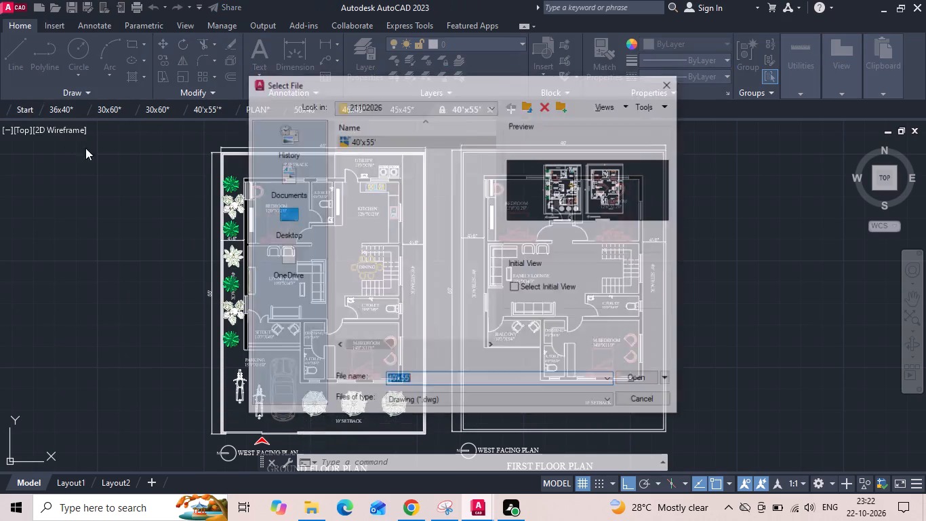
{"action": "double_click", "coordinate": [298, 221]}
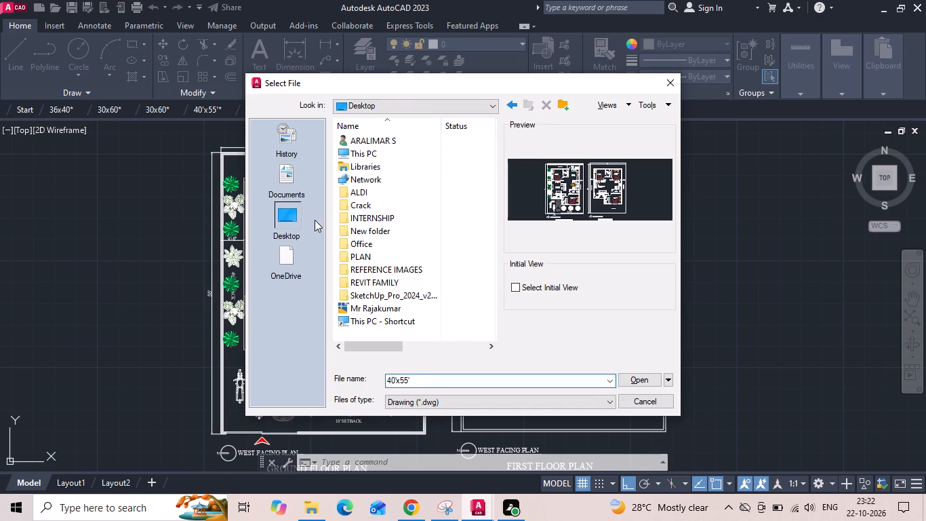
{"action": "double_click", "coordinate": [392, 259]}
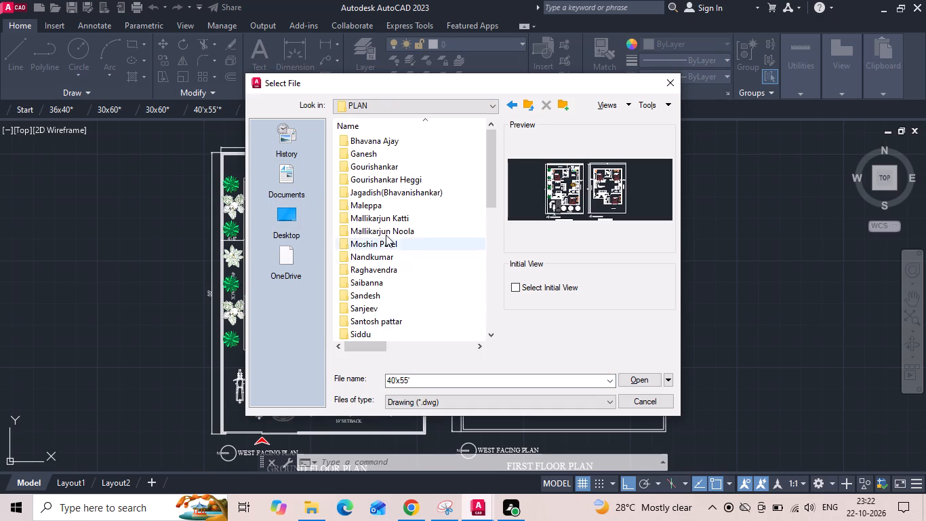
{"action": "double_click", "coordinate": [296, 225]}
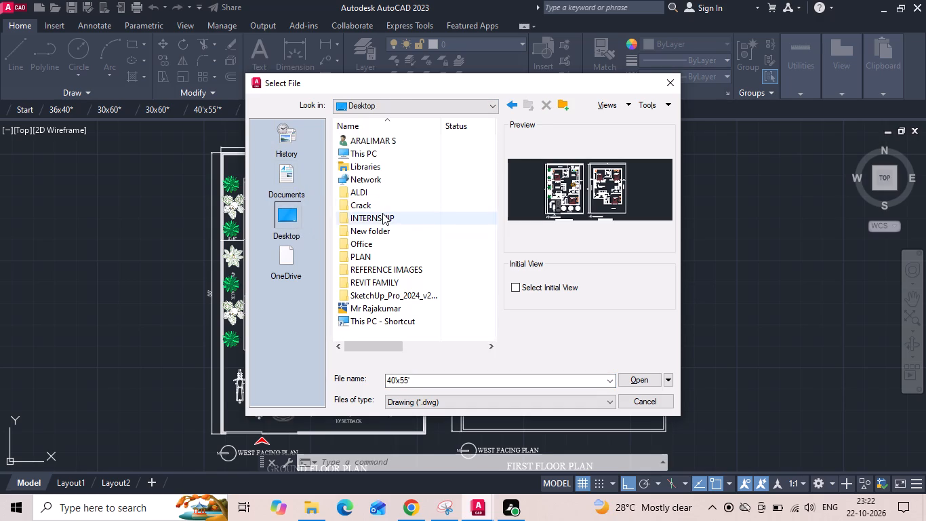
{"action": "double_click", "coordinate": [382, 213]}
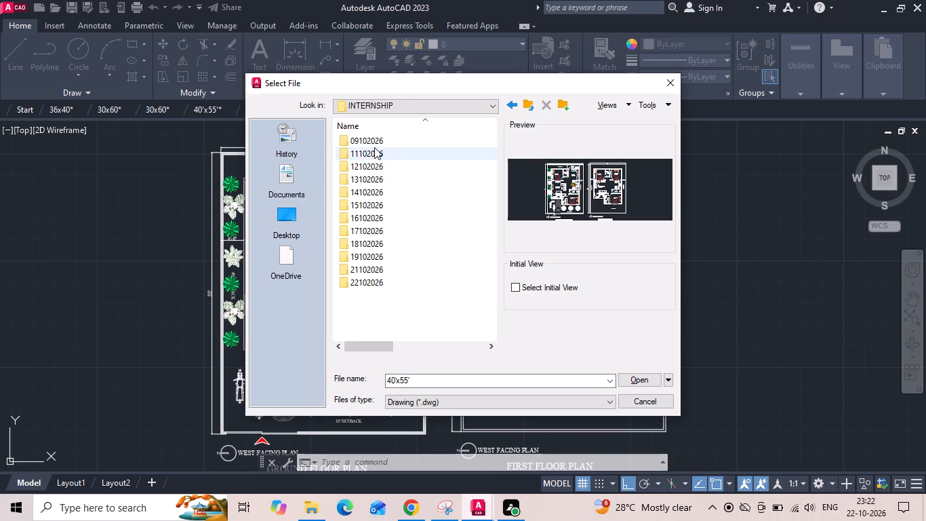
{"action": "double_click", "coordinate": [374, 149]}
{"action": "left_click", "coordinate": [384, 143]}
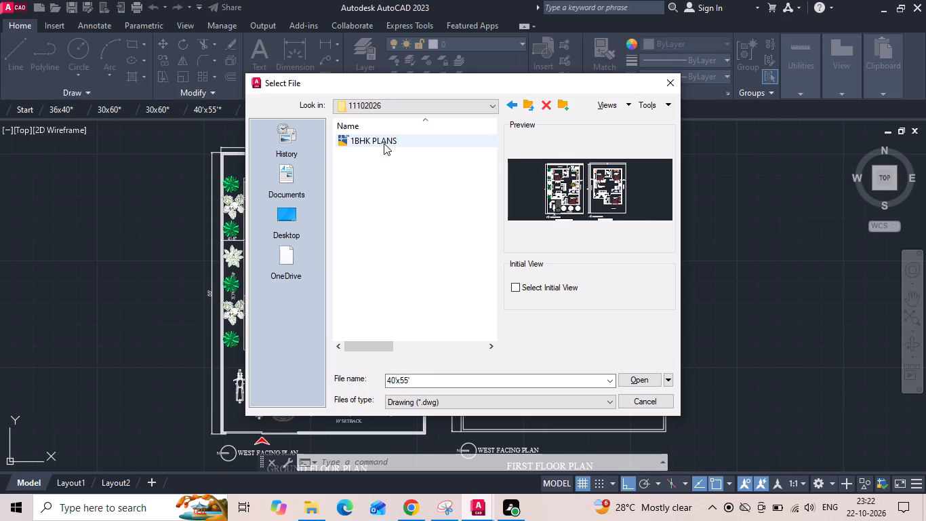
{"action": "left_click", "coordinate": [517, 109]}
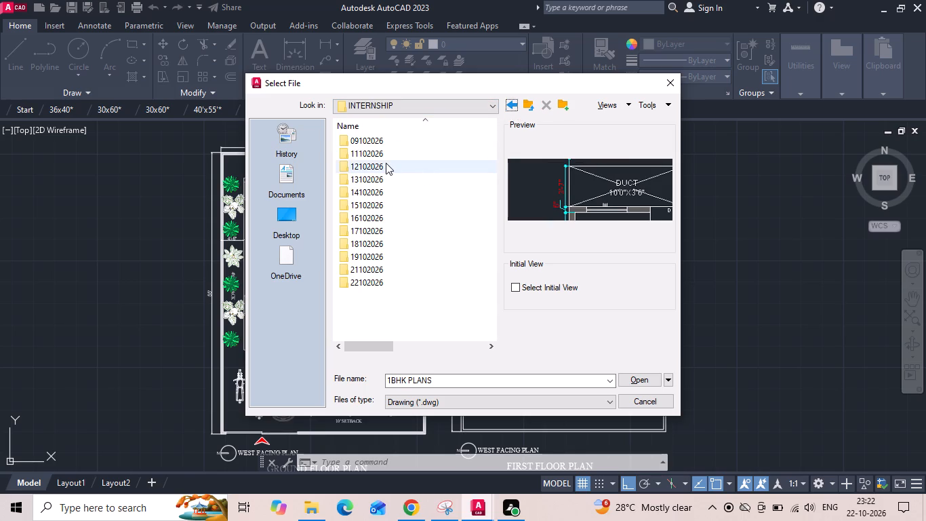
{"action": "double_click", "coordinate": [386, 163]}
{"action": "left_click", "coordinate": [376, 144]}
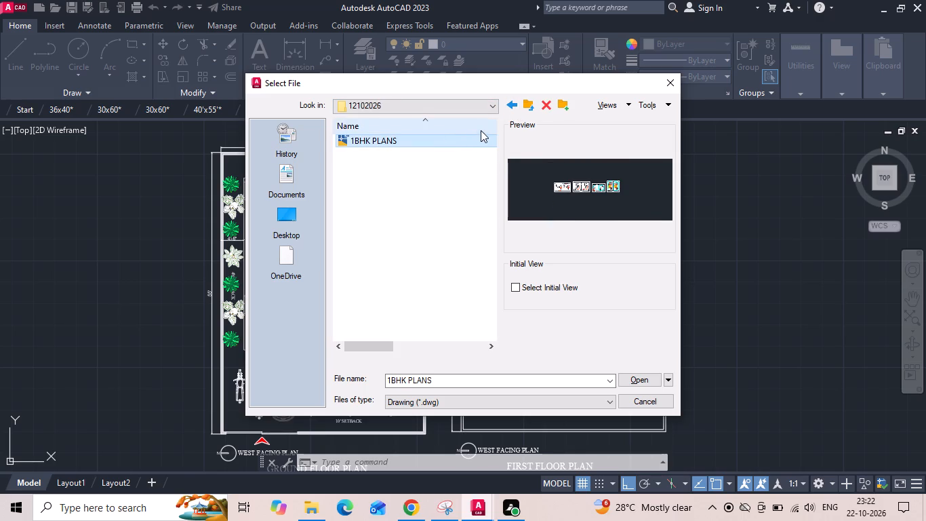
{"action": "left_click", "coordinate": [627, 379]}
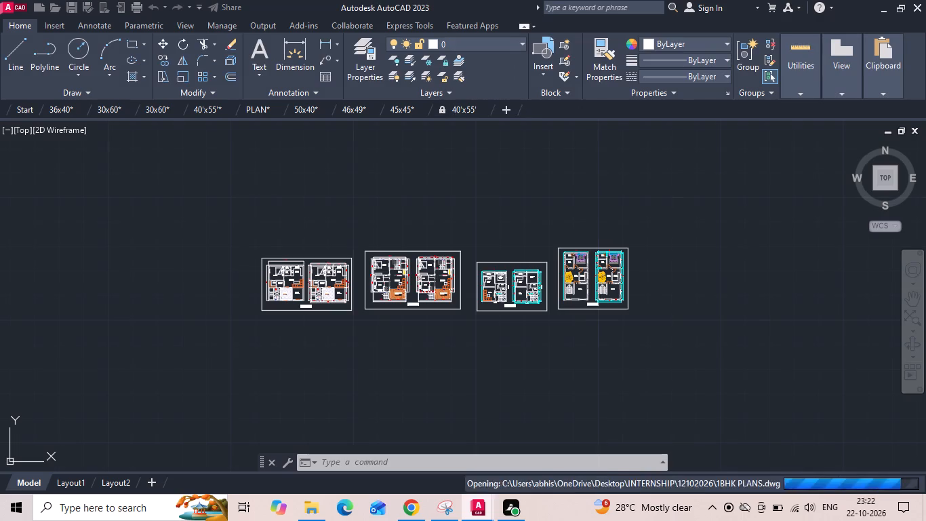
Copy the two breakfast-table chairs from the 1BHK 2 plan and paste them beside the dining table in the 36x40 drawing.
{"action": "scroll", "coordinate": [559, 284], "scroll_direction": "up", "scroll_amount": 4}
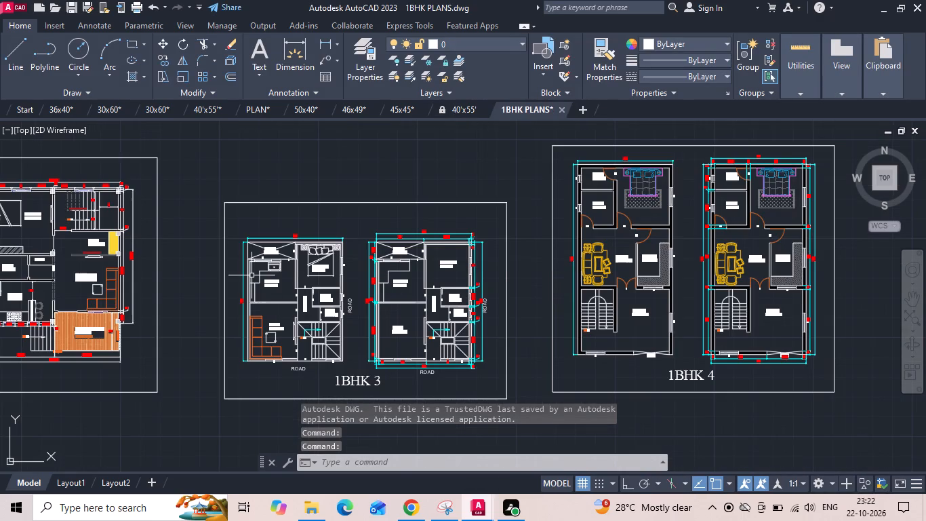
{"action": "scroll", "coordinate": [0, 313], "scroll_direction": "up", "scroll_amount": 4}
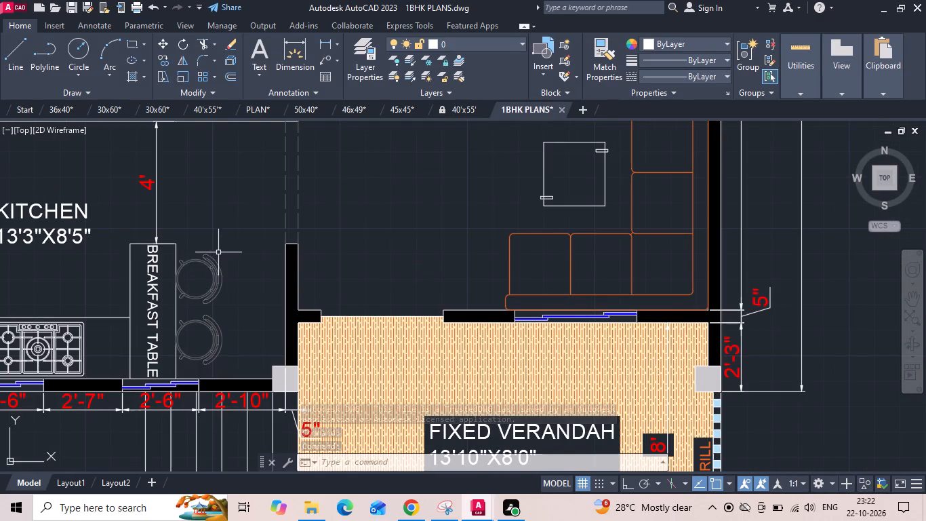
{"action": "left_click_drag", "start_coordinate": [219, 251], "coordinate": [222, 271]}
{"action": "left_click", "coordinate": [199, 339]}
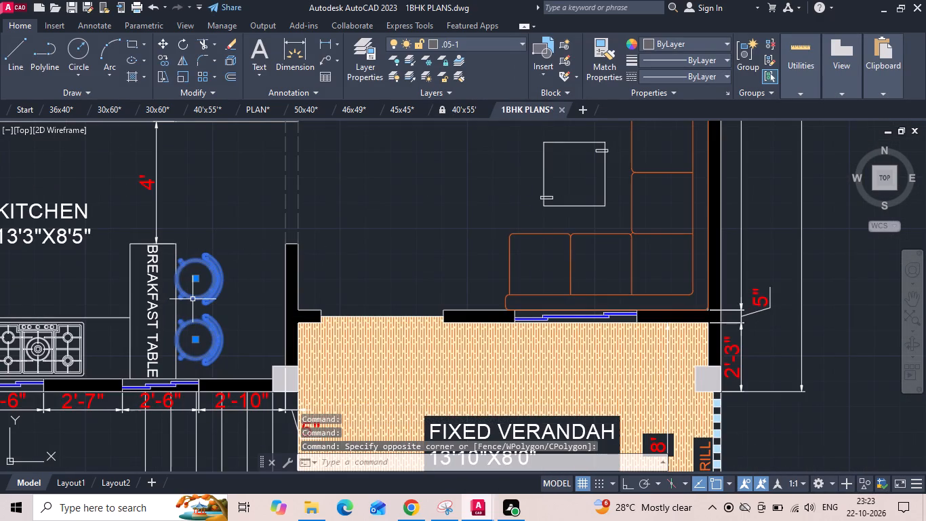
{"action": "key", "text": "ctrl+c"}
{"action": "scroll", "coordinate": [243, 298], "scroll_direction": "down", "scroll_amount": 2}
{"action": "scroll", "coordinate": [312, 298], "scroll_direction": "down", "scroll_amount": 2}
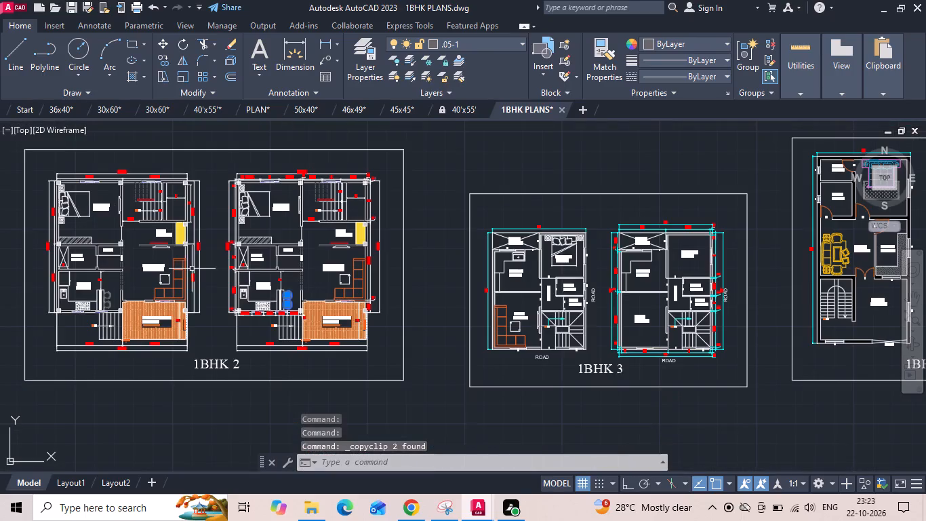
{"action": "left_click", "coordinate": [67, 106]}
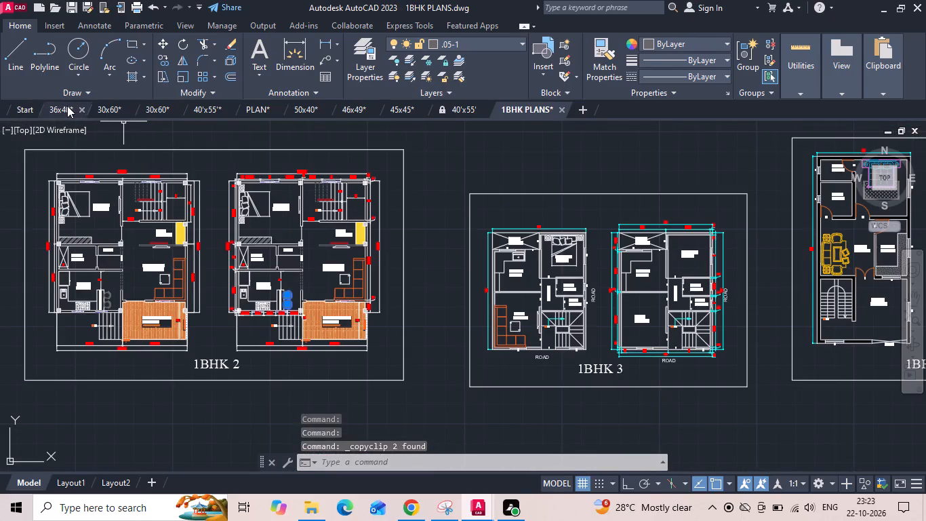
{"action": "key", "text": "ctrl+v"}
{"action": "scroll", "coordinate": [518, 297], "scroll_direction": "up", "scroll_amount": 2}
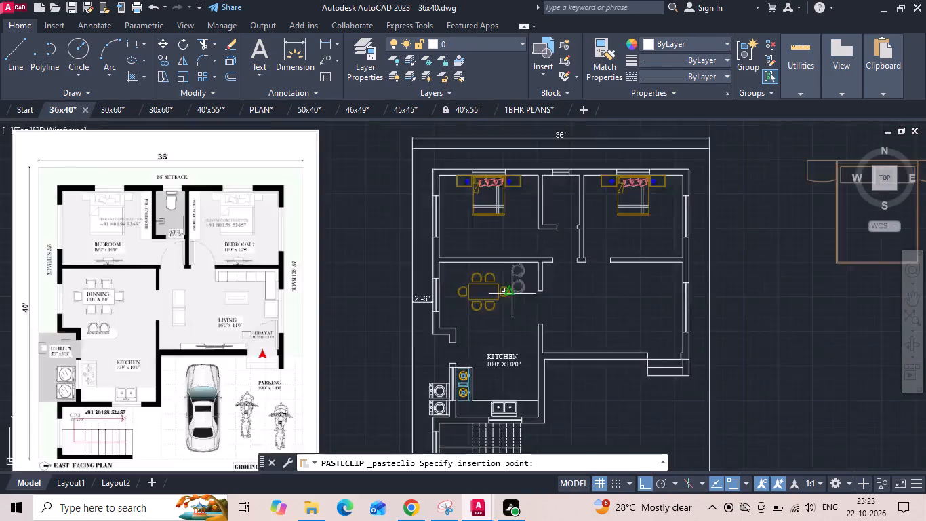
{"action": "scroll", "coordinate": [510, 294], "scroll_direction": "up", "scroll_amount": 1}
{"action": "scroll", "coordinate": [479, 372], "scroll_direction": "down", "scroll_amount": 1}
{"action": "left_click", "coordinate": [477, 370]}
{"action": "scroll", "coordinate": [483, 343], "scroll_direction": "down", "scroll_amount": 2}
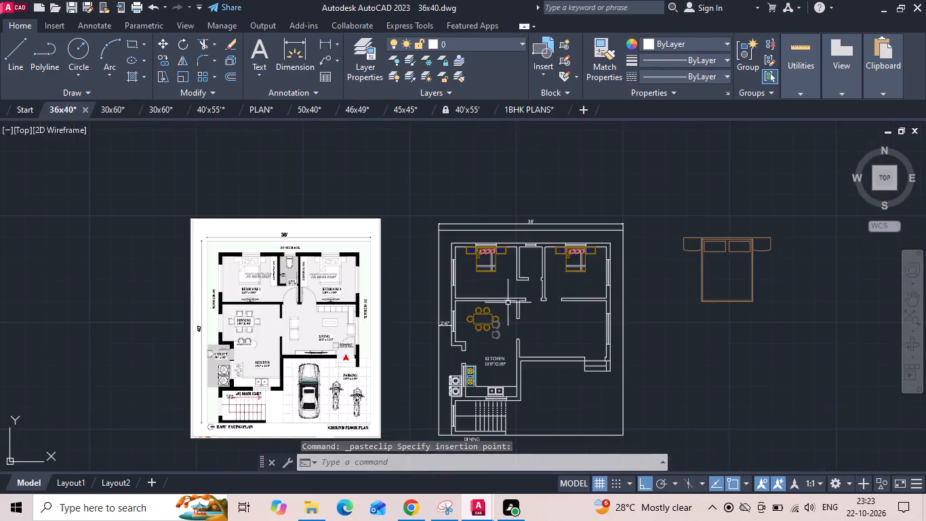
Draw a 5' horizontal line for the breakfast counter's upper edge, starting at the wall corner between the dining area and utility.
{"action": "scroll", "coordinate": [225, 368], "scroll_direction": "up", "scroll_amount": 3}
{"action": "scroll", "coordinate": [185, 277], "scroll_direction": "down", "scroll_amount": 1}
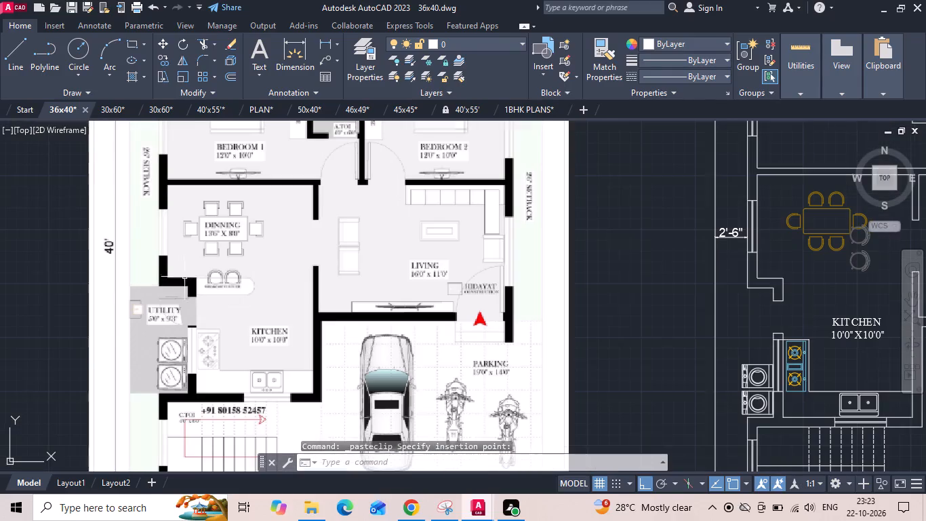
{"action": "middle_click_drag", "start_coordinate": [766, 286], "coordinate": [222, 331]}
{"action": "scroll", "coordinate": [369, 324], "scroll_direction": "down", "scroll_amount": 1}
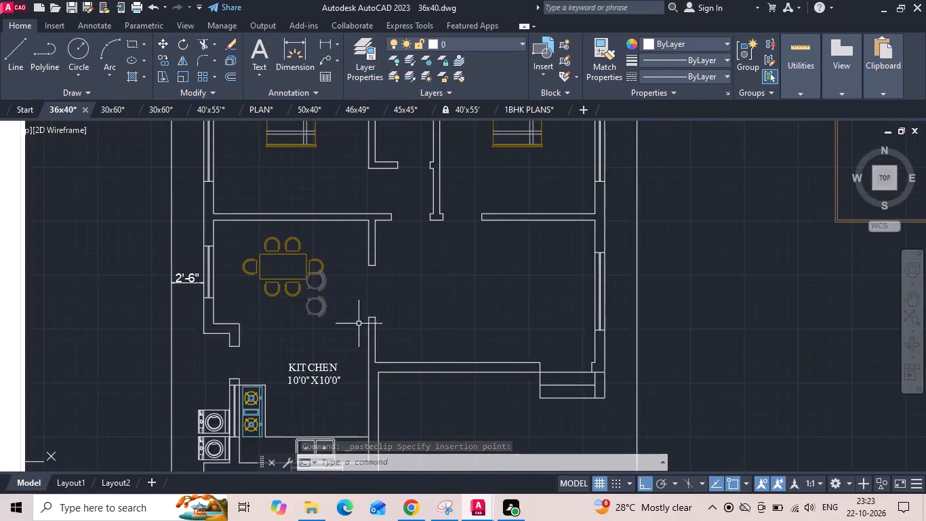
{"action": "middle_click_drag", "start_coordinate": [35, 369], "coordinate": [156, 355]}
{"action": "scroll", "coordinate": [39, 314], "scroll_direction": "up", "scroll_amount": 3}
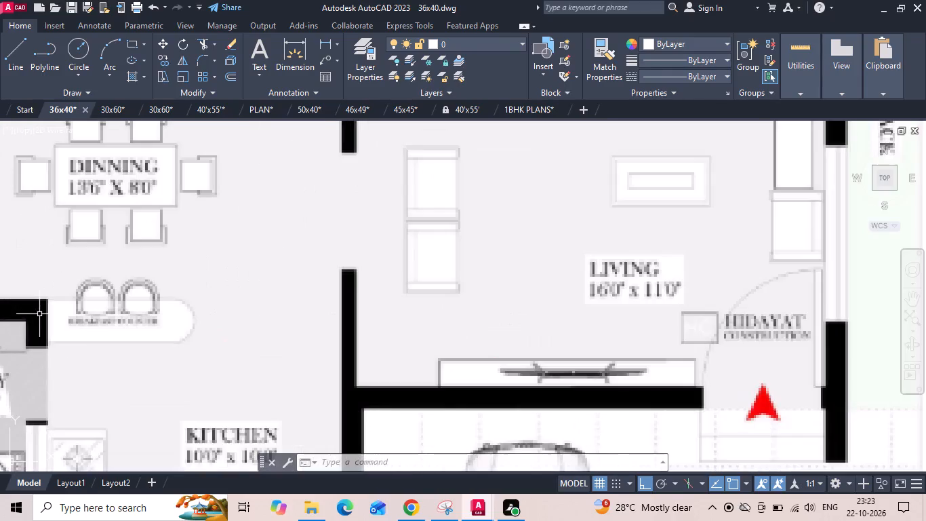
{"action": "scroll", "coordinate": [39, 314], "scroll_direction": "down", "scroll_amount": 4}
{"action": "scroll", "coordinate": [674, 294], "scroll_direction": "up", "scroll_amount": 2}
{"action": "middle_click_drag", "start_coordinate": [617, 336], "coordinate": [552, 341]}
{"action": "key", "text": "l"}
{"action": "key", "text": "space"}
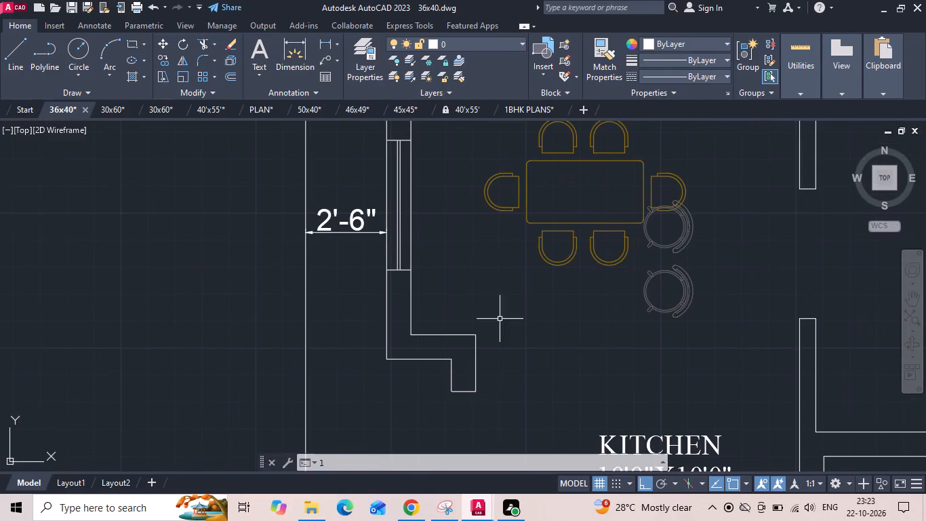
{"action": "left_click_drag", "start_coordinate": [477, 333], "coordinate": [499, 342]}
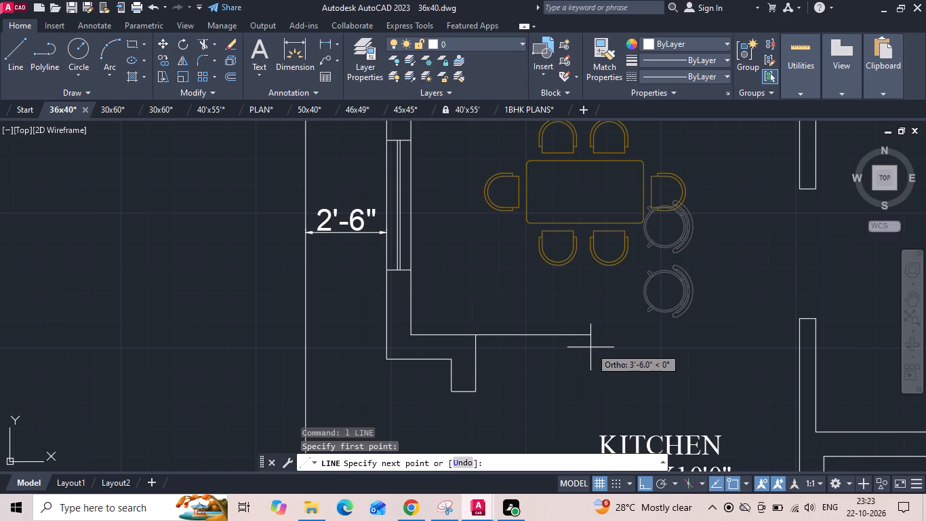
{"action": "type", "text": "5'"}
{"action": "key", "text": "Return"}
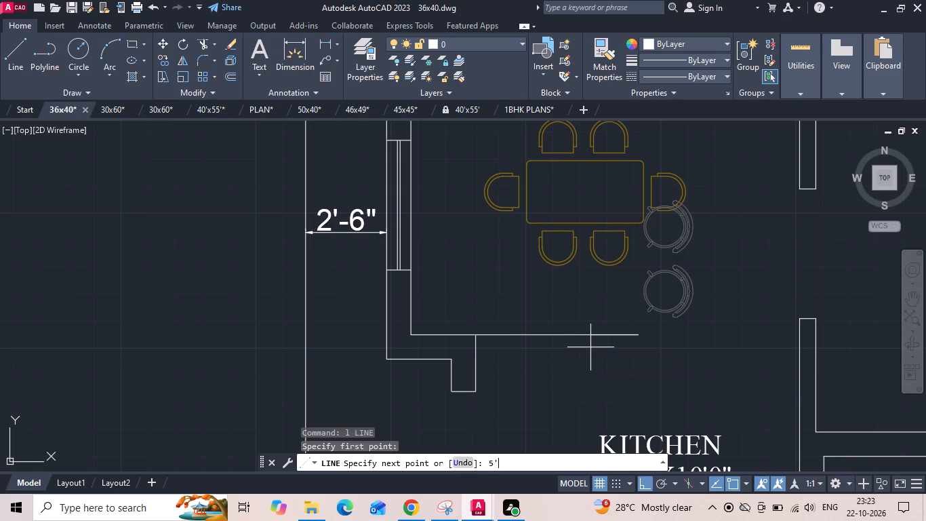
{"action": "key", "text": "Escape"}
Offset the breakfast counter's edge line 1'6" towards the kitchen to form its lower edge.
{"action": "middle_click_drag", "start_coordinate": [580, 349], "coordinate": [502, 294]}
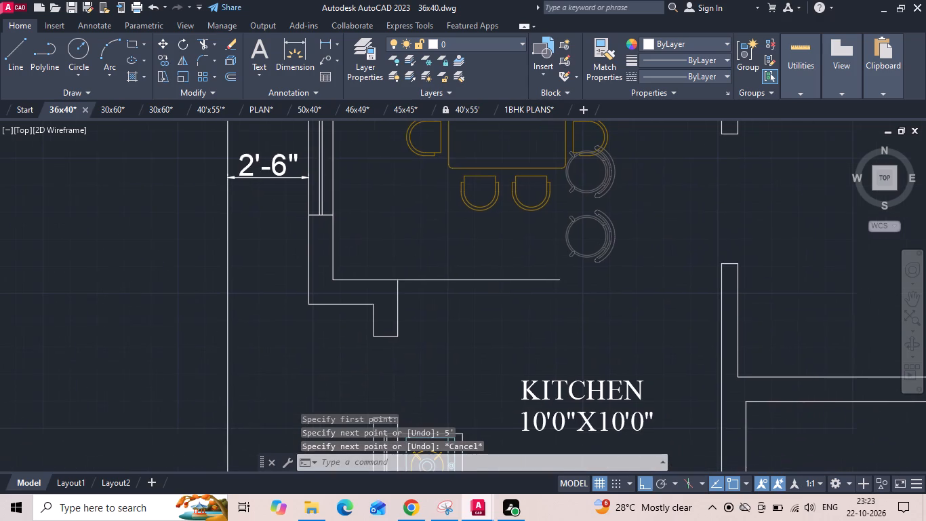
{"action": "type", "text": "o"}
{"action": "key", "text": "space"}
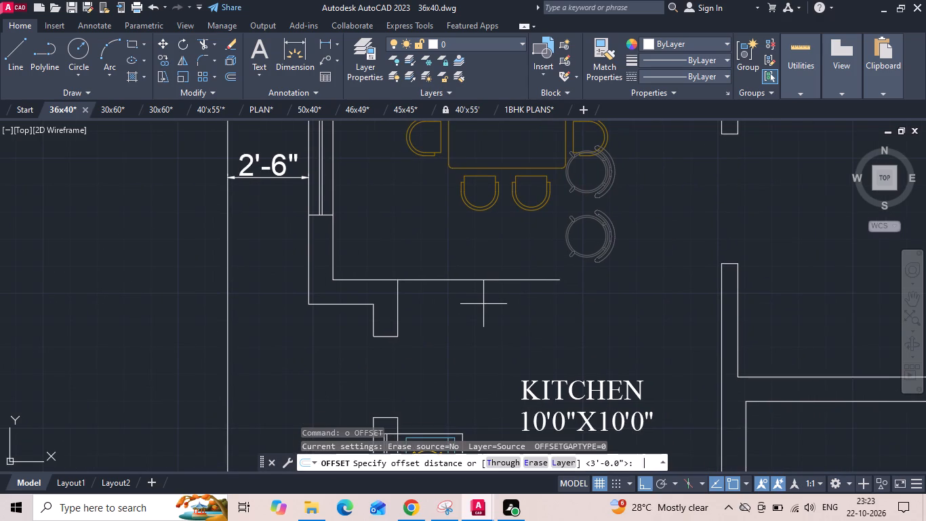
{"action": "key", "text": "1"}
{"action": "type", "text": "'6"}
{"action": "key", "text": "space"}
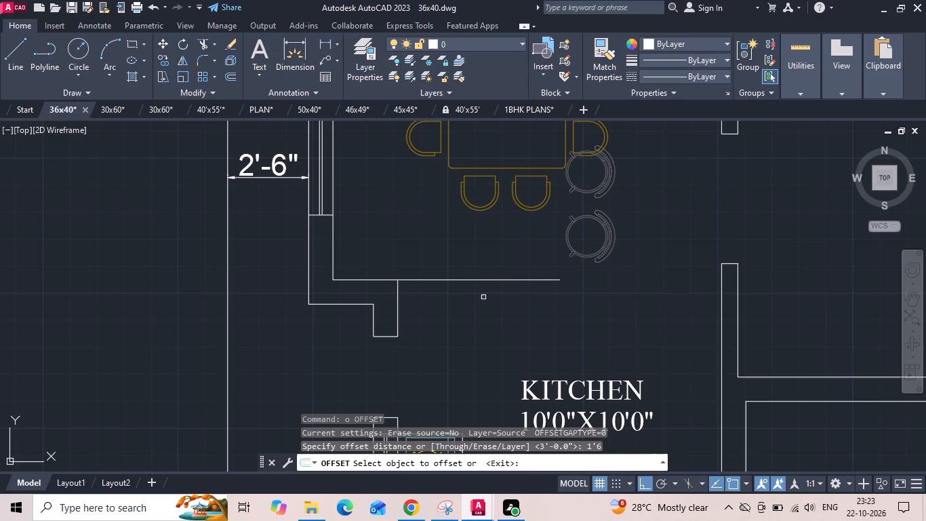
{"action": "left_click", "coordinate": [463, 280]}
{"action": "left_click", "coordinate": [462, 311]}
{"action": "key", "text": "Escape"}
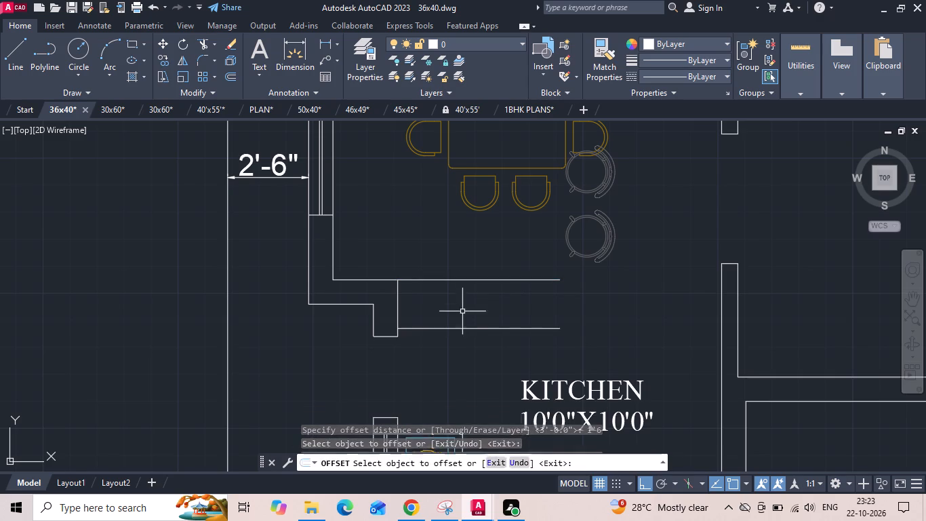
Round the breakfast counter's free end with a two-point circle between its edge endpoints and trim away the circle's inner half.
{"action": "left_click", "coordinate": [83, 77]}
{"action": "left_click", "coordinate": [83, 151]}
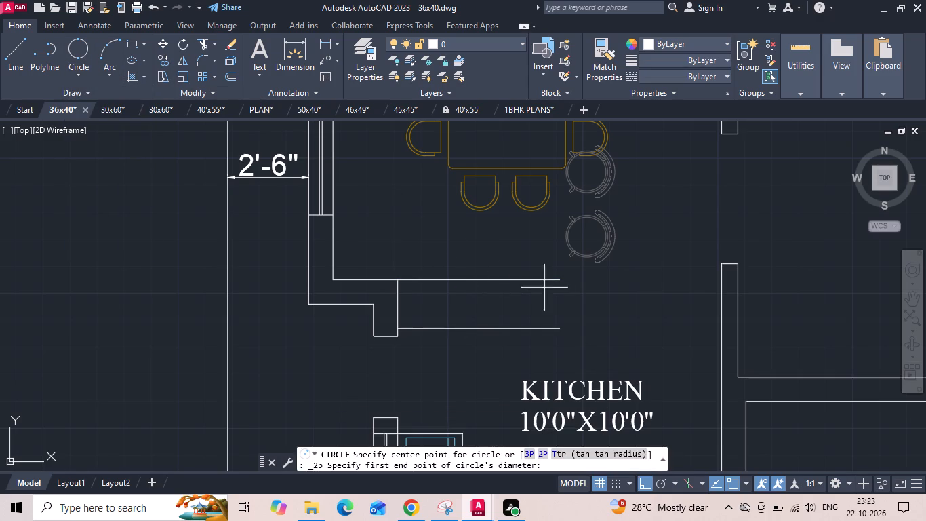
{"action": "left_click", "coordinate": [561, 282]}
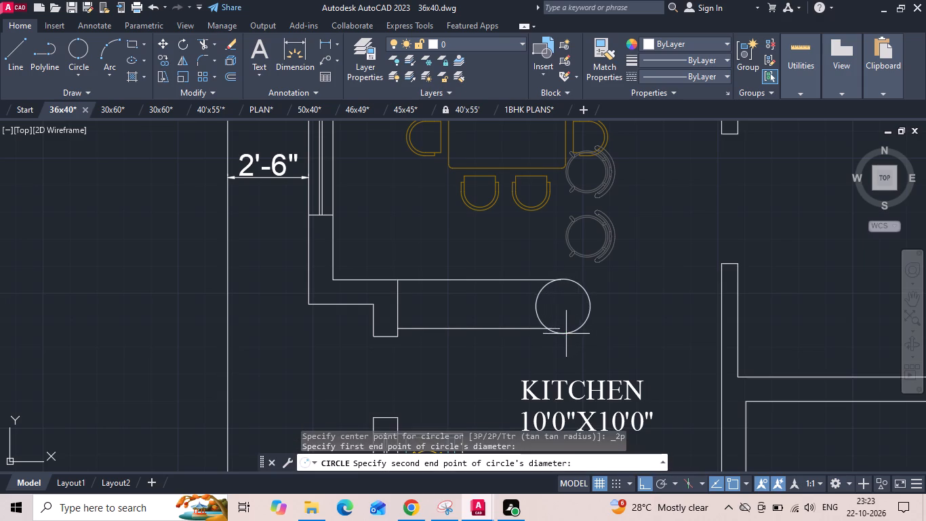
{"action": "left_click", "coordinate": [561, 330]}
{"action": "key", "text": "Escape"}
{"action": "key", "text": "t"}
{"action": "key", "text": "r"}
{"action": "key", "text": "space"}
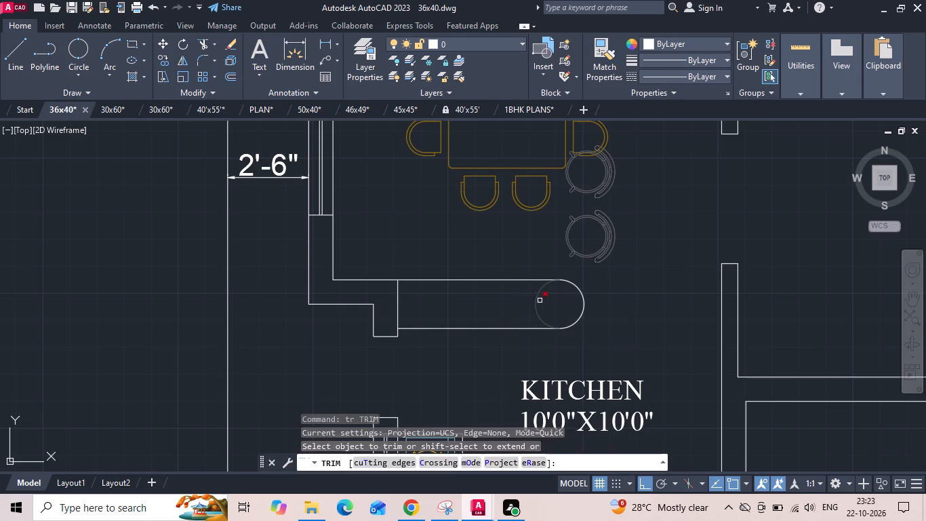
{"action": "left_click", "coordinate": [540, 301]}
{"action": "left_click", "coordinate": [518, 301]}
{"action": "scroll", "coordinate": [518, 301], "scroll_direction": "down", "scroll_amount": 2}
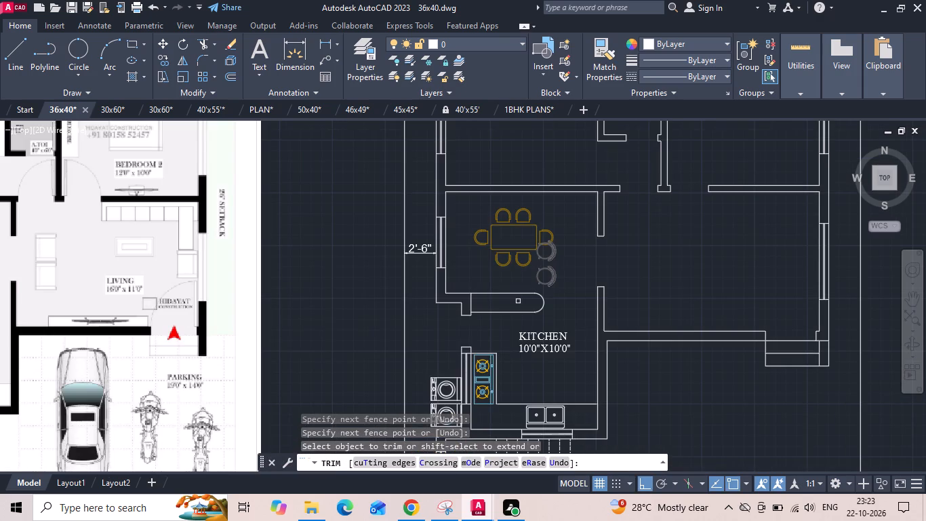
{"action": "scroll", "coordinate": [518, 301], "scroll_direction": "down", "scroll_amount": 1}
{"action": "scroll", "coordinate": [518, 301], "scroll_direction": "up", "scroll_amount": 2}
{"action": "key", "text": "Escape"}
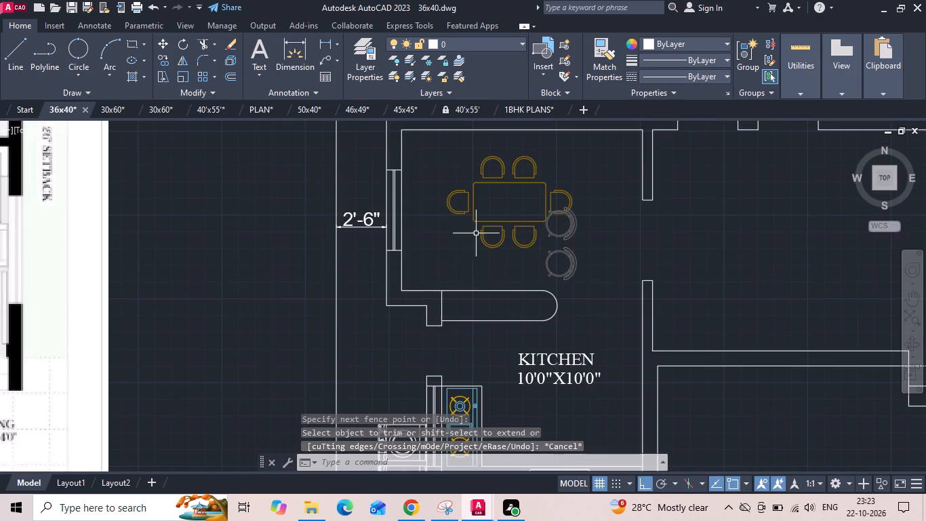
Dimension the horizontal gap between the breakfast counter's rounded end and the wall opposite it.
{"action": "left_click", "coordinate": [322, 47]}
{"action": "scroll", "coordinate": [613, 316], "scroll_direction": "up", "scroll_amount": 1}
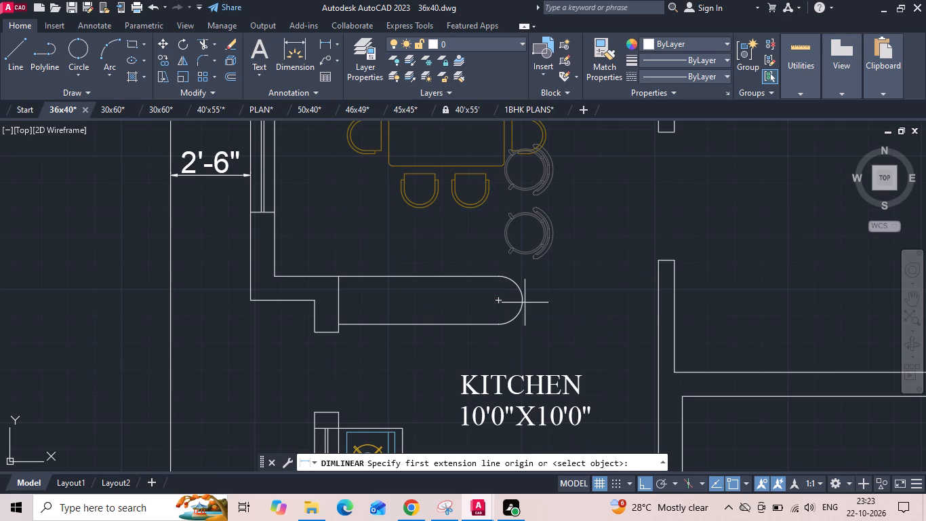
{"action": "left_click", "coordinate": [523, 305]}
{"action": "left_click", "coordinate": [654, 305]}
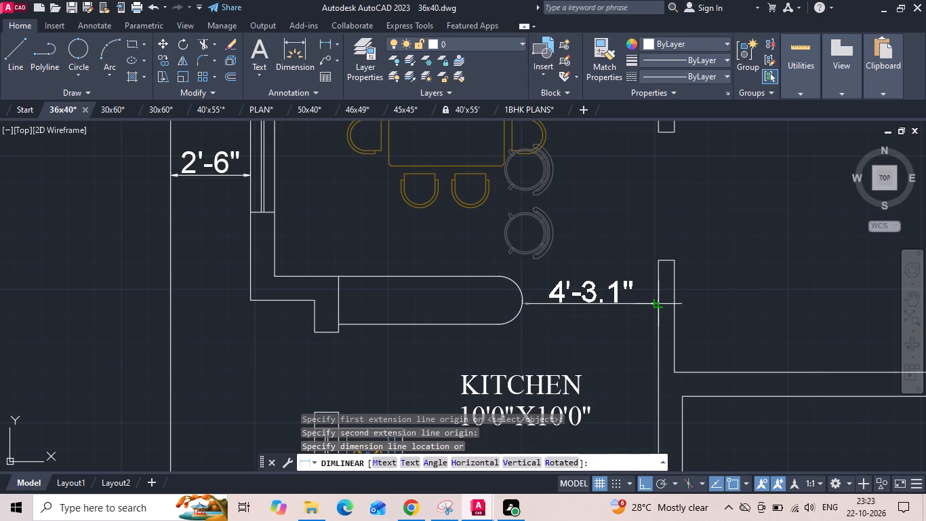
{"action": "scroll", "coordinate": [653, 313], "scroll_direction": "up", "scroll_amount": 1}
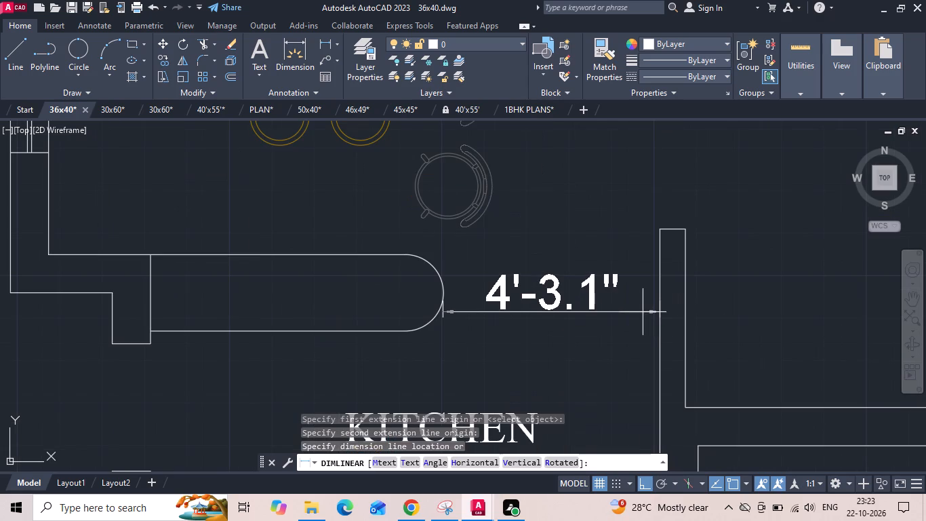
{"action": "left_click", "coordinate": [643, 312]}
{"action": "key", "text": "Escape"}
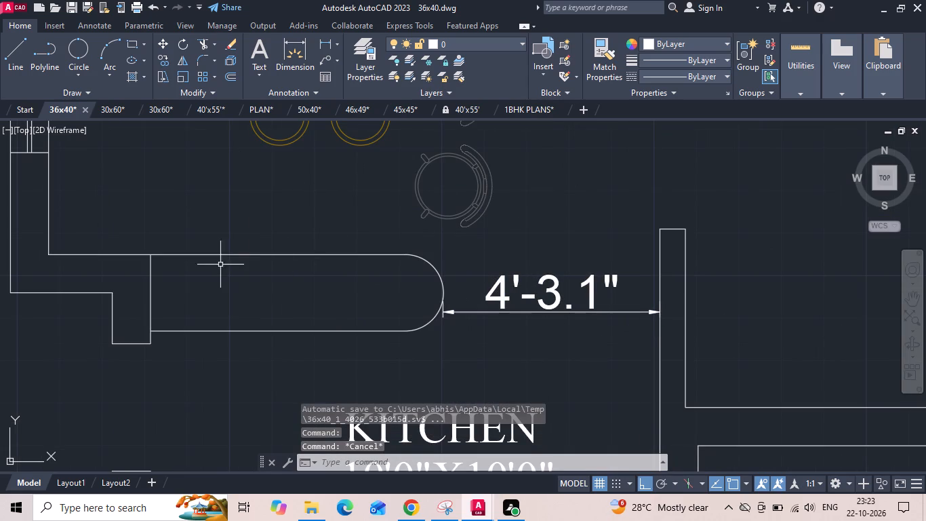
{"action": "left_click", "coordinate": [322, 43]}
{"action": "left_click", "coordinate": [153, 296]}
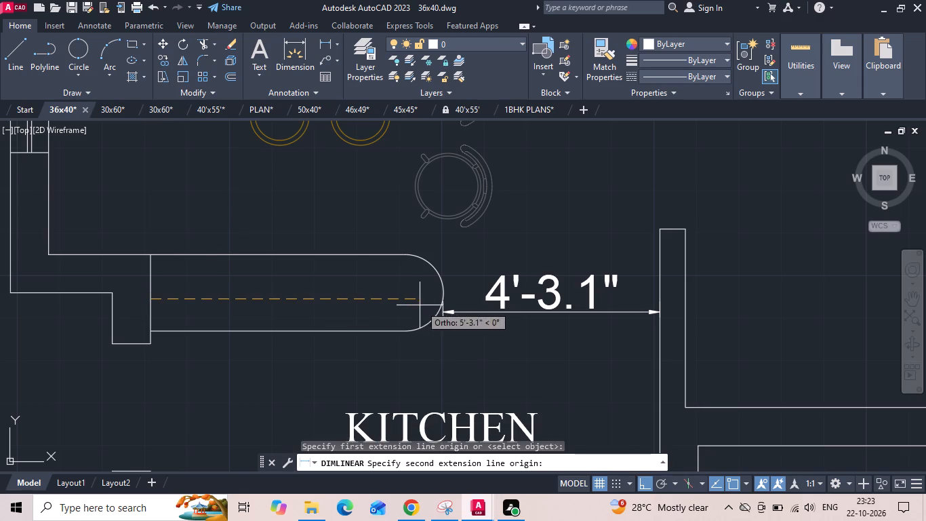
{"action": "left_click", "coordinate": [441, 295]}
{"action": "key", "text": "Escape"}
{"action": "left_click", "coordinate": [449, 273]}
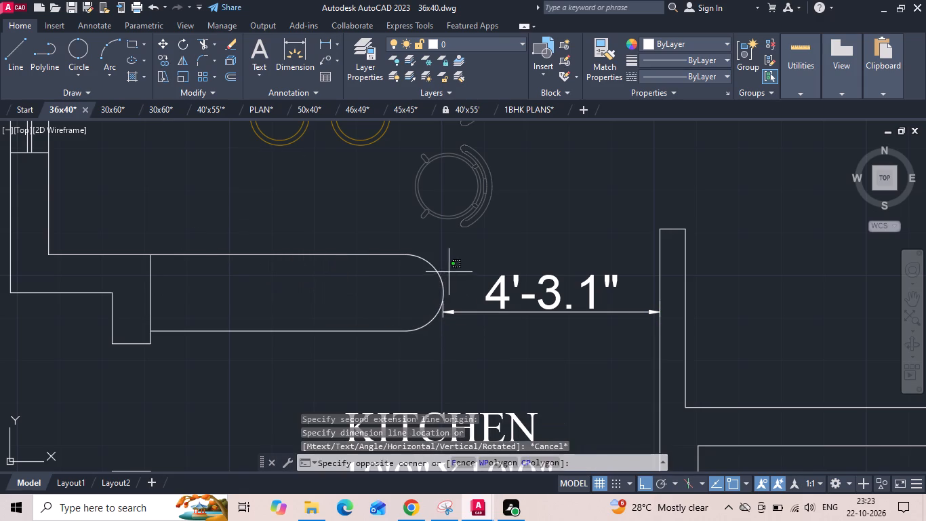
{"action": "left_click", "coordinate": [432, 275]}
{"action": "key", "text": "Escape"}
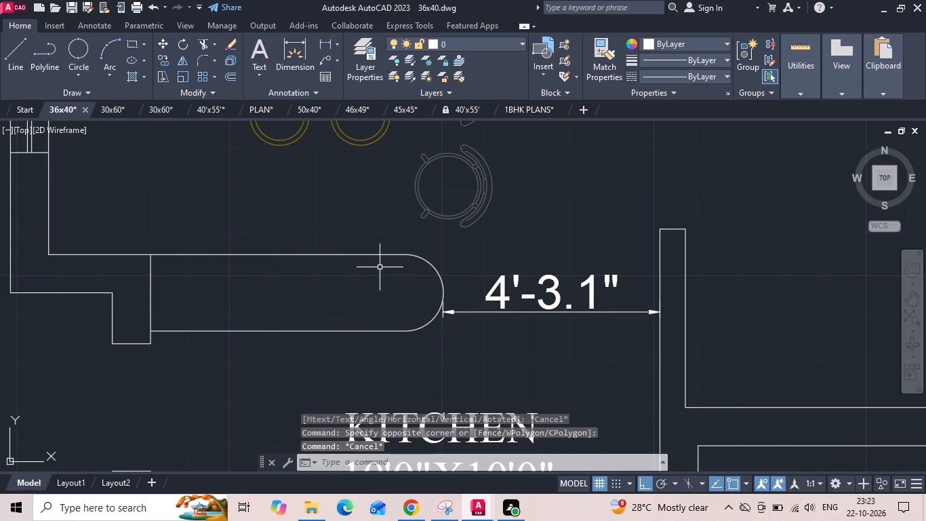
Move the breakfast counter's end arc 8" horizontally, back towards the utility side.
{"action": "left_click_drag", "start_coordinate": [467, 282], "coordinate": [448, 285]}
{"action": "left_click", "coordinate": [388, 288]}
{"action": "right_click", "coordinate": [386, 288]}
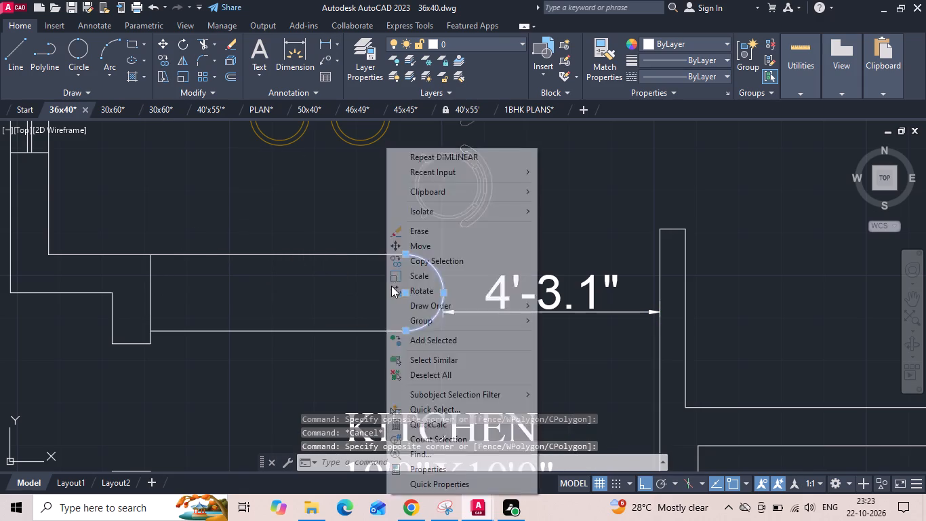
{"action": "left_click", "coordinate": [421, 248]}
{"action": "left_click_drag", "start_coordinate": [373, 289], "coordinate": [357, 290]}
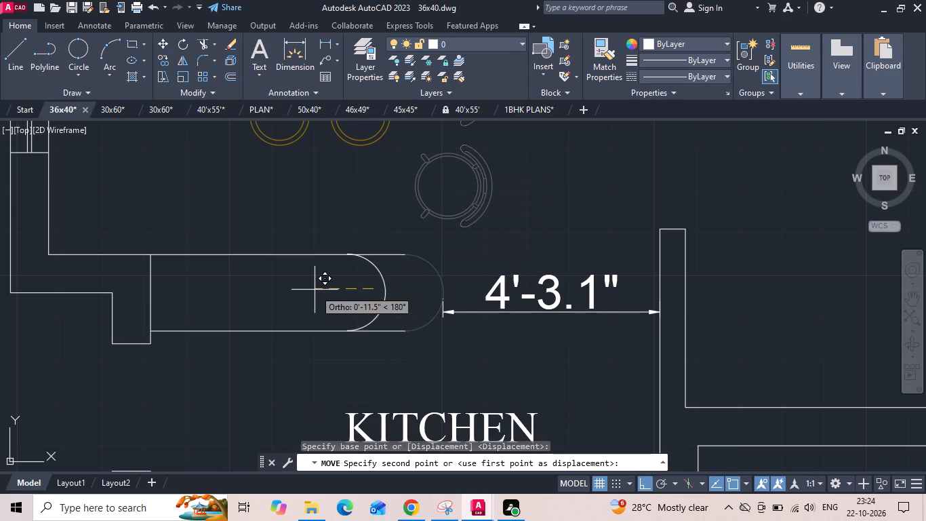
{"action": "type", "text": "8"}
{"action": "key", "text": "space"}
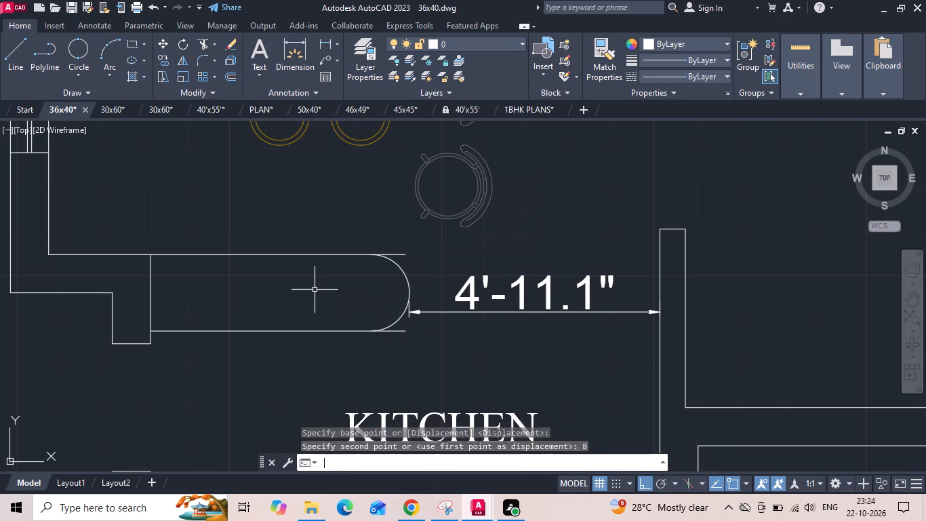
Move the breakfast counter's end arc a further 0.9" in the same direction, towards the utility side.
{"action": "left_click_drag", "start_coordinate": [419, 280], "coordinate": [399, 286]}
{"action": "left_click", "coordinate": [350, 288]}
{"action": "right_click", "coordinate": [350, 288]}
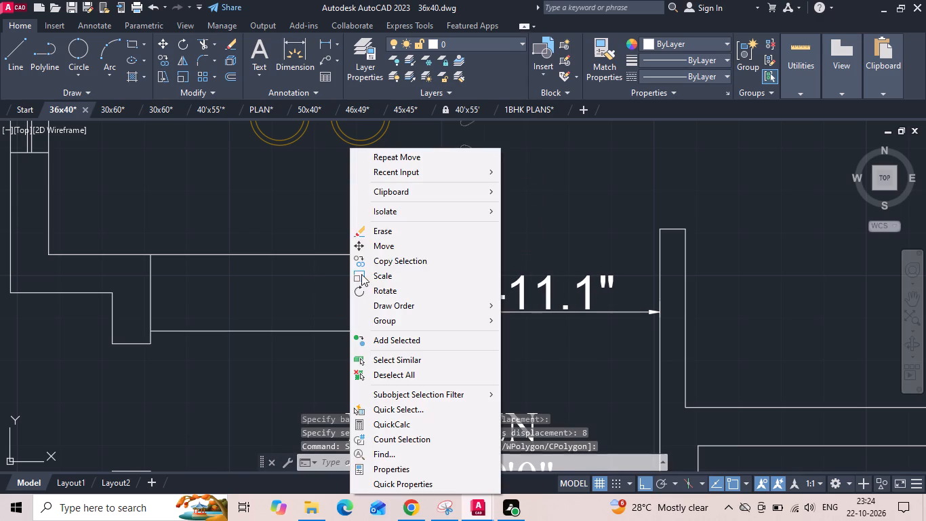
{"action": "left_click", "coordinate": [386, 242]}
{"action": "left_click_drag", "start_coordinate": [293, 309], "coordinate": [282, 307]}
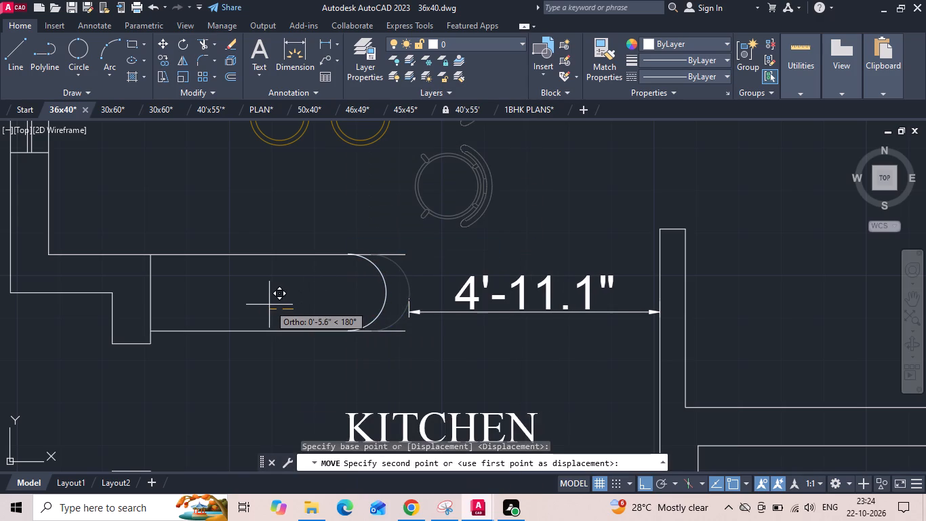
{"action": "key", "text": "period"}
{"action": "key", "text": "9"}
{"action": "key", "text": "Return"}
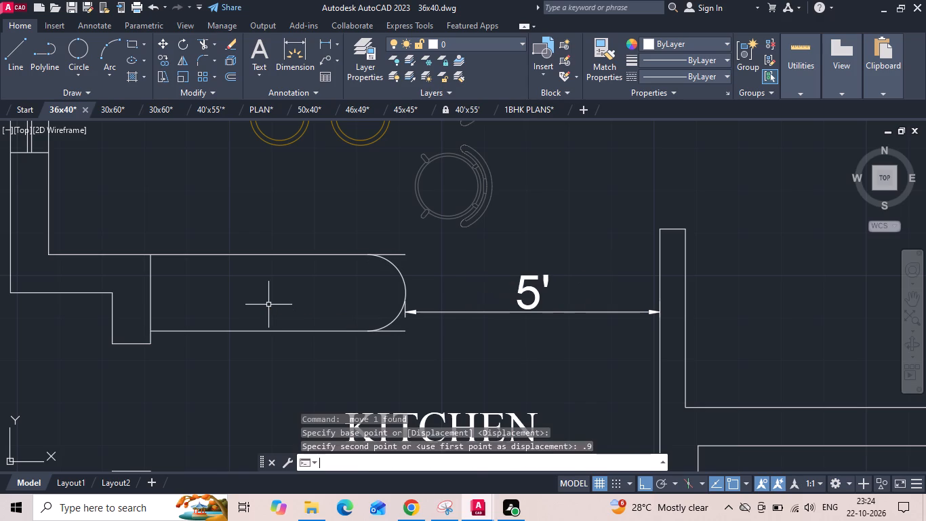
Trim the ends of the breakfast counter's two edge lines that extend past the end arc.
{"action": "key", "text": "t"}
{"action": "key", "text": "r"}
{"action": "key", "text": "space"}
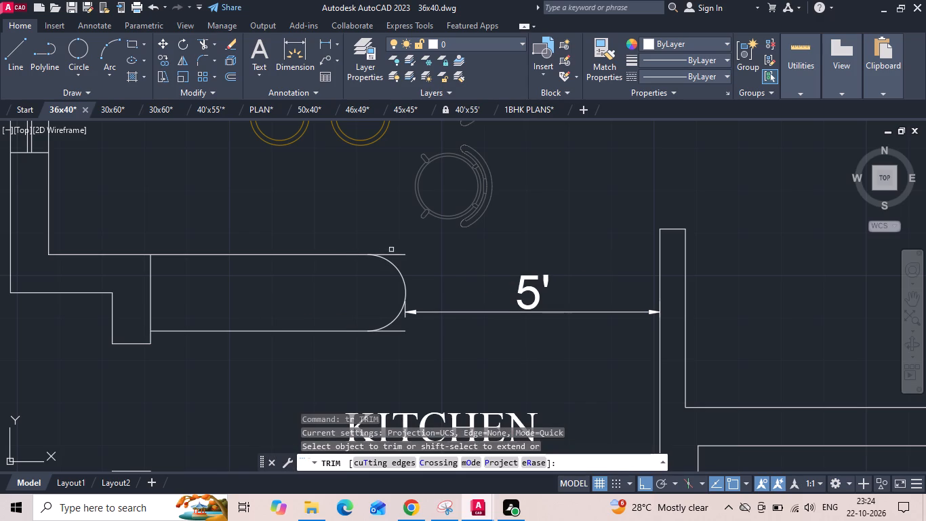
{"action": "left_click", "coordinate": [397, 255]}
{"action": "left_click", "coordinate": [399, 334]}
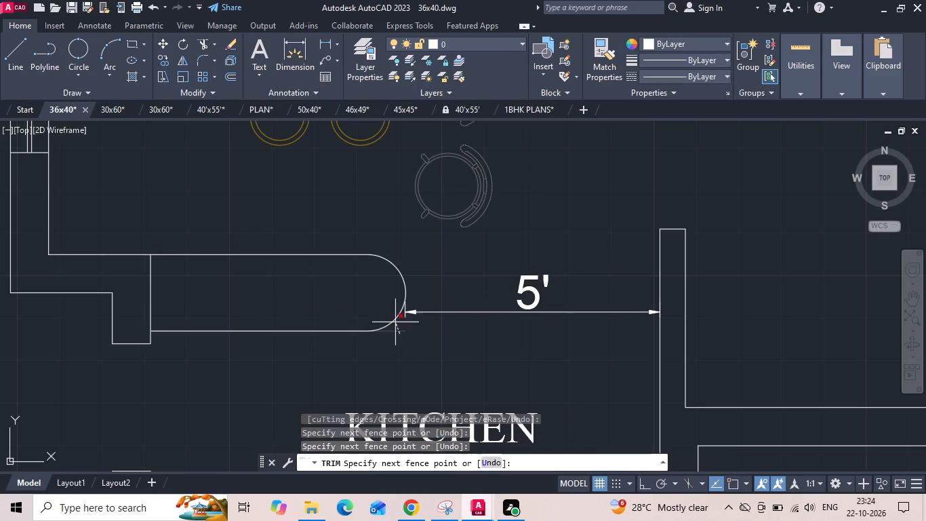
{"action": "left_click", "coordinate": [395, 322]}
{"action": "key", "text": "Escape"}
Rotate the two breakfast chairs together 90° counterclockwise so they form a row along the counter's upper edge.
{"action": "scroll", "coordinate": [424, 345], "scroll_direction": "down", "scroll_amount": 1}
{"action": "left_click_drag", "start_coordinate": [464, 174], "coordinate": [462, 202]}
{"action": "left_click", "coordinate": [426, 266]}
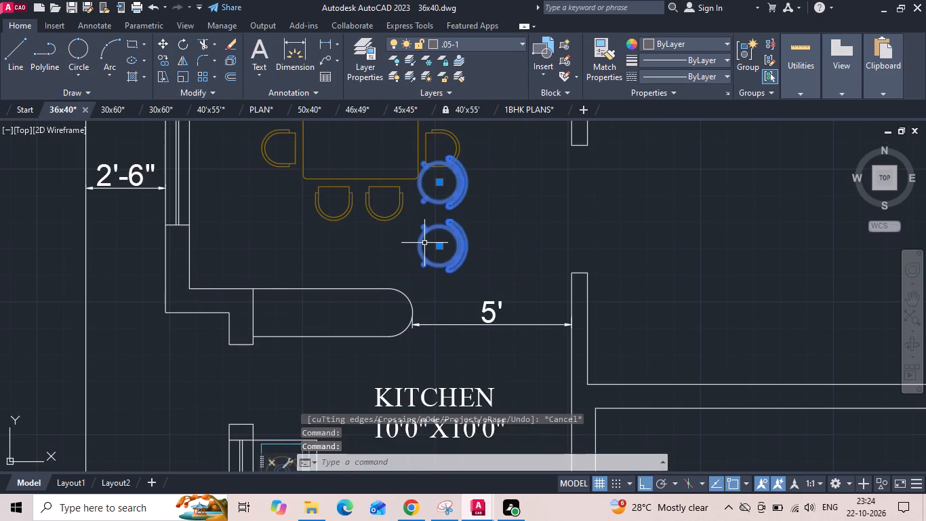
{"action": "right_click", "coordinate": [424, 243]}
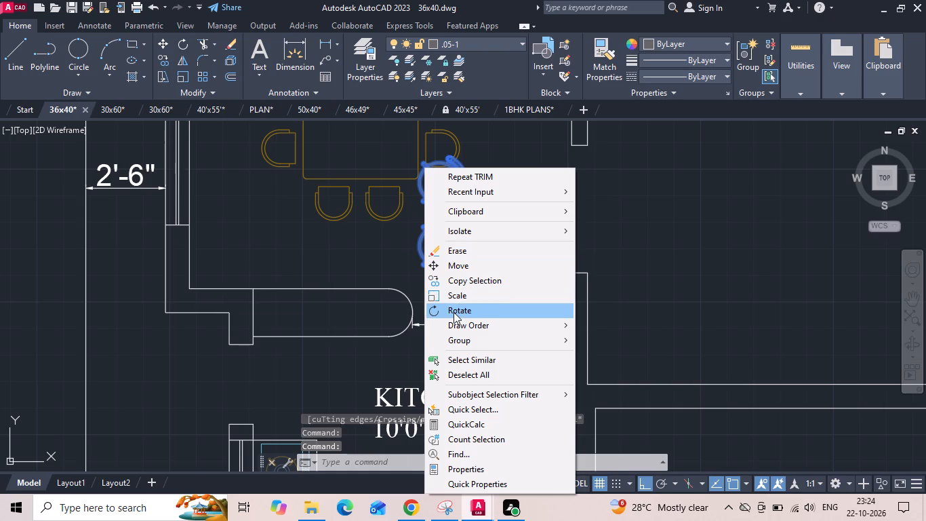
{"action": "left_click", "coordinate": [454, 312]}
{"action": "left_click", "coordinate": [449, 266]}
{"action": "left_click", "coordinate": [488, 207]}
Move both breakfast chairs about 2' horizontally towards the utility side so they sit along the counter.
{"action": "left_click_drag", "start_coordinate": [444, 246], "coordinate": [428, 254]}
{"action": "left_click", "coordinate": [327, 266]}
{"action": "right_click", "coordinate": [325, 266]}
{"action": "left_click", "coordinate": [376, 270]}
{"action": "left_click", "coordinate": [593, 234]}
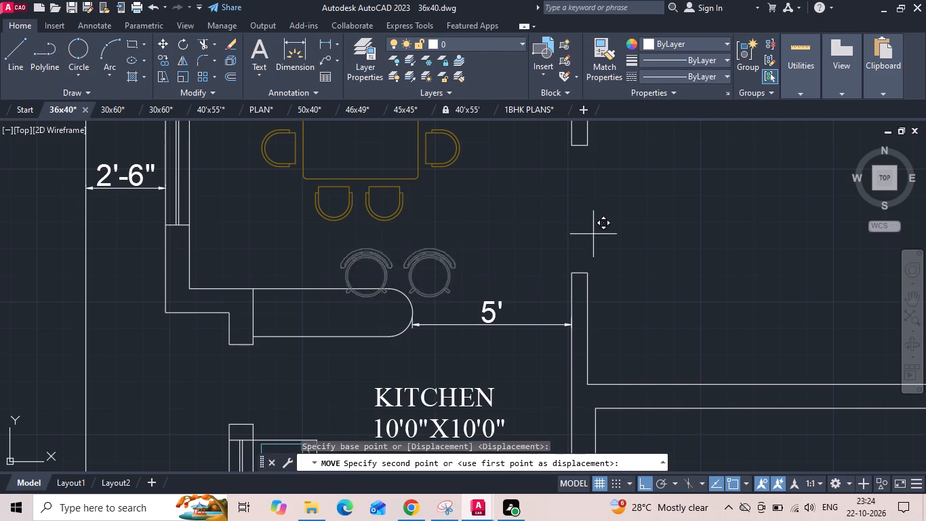
{"action": "left_click", "coordinate": [527, 234]}
Save the drawing.
{"action": "key", "text": "ctrl+s"}
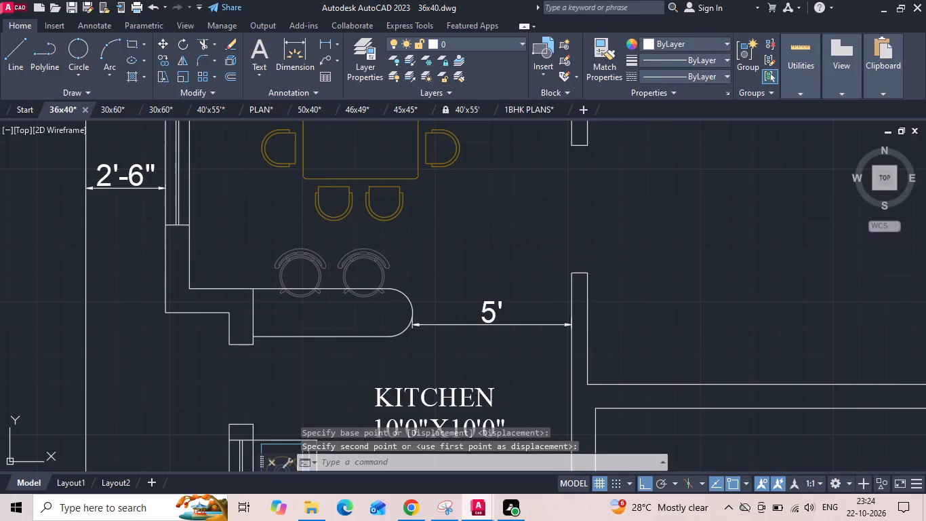
Delete the 5' dimension between the breakfast counter's rounded end and the opposite wall.
{"action": "left_click_drag", "start_coordinate": [459, 290], "coordinate": [462, 324]}
{"action": "left_click", "coordinate": [446, 363]}
{"action": "key", "text": "Delete"}
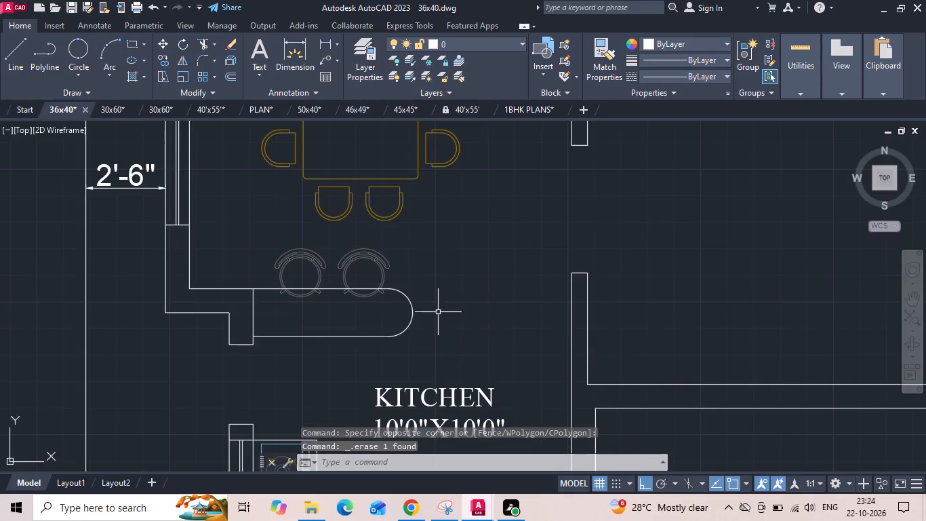
Move the dining table set slightly north, away from the breakfast counter chairs.
{"action": "scroll", "coordinate": [438, 305], "scroll_direction": "down", "scroll_amount": 3}
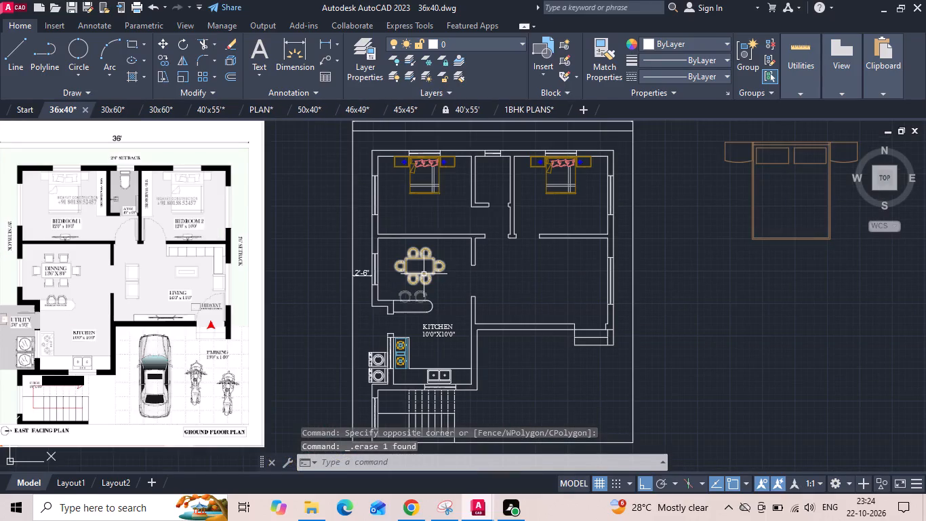
{"action": "scroll", "coordinate": [416, 273], "scroll_direction": "up", "scroll_amount": 1}
{"action": "left_click", "coordinate": [415, 246]}
{"action": "right_click", "coordinate": [415, 246]}
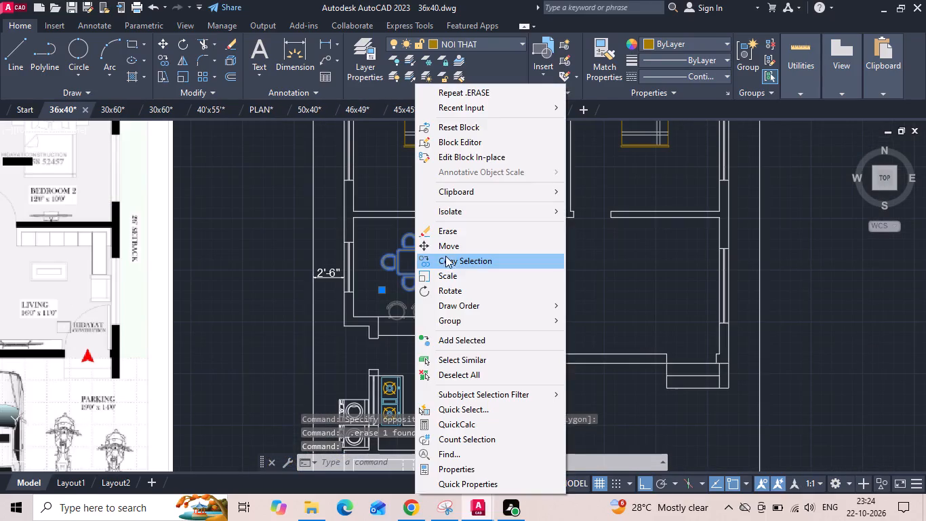
{"action": "left_click", "coordinate": [451, 247]}
{"action": "left_click", "coordinate": [468, 303]}
{"action": "left_click", "coordinate": [468, 297]}
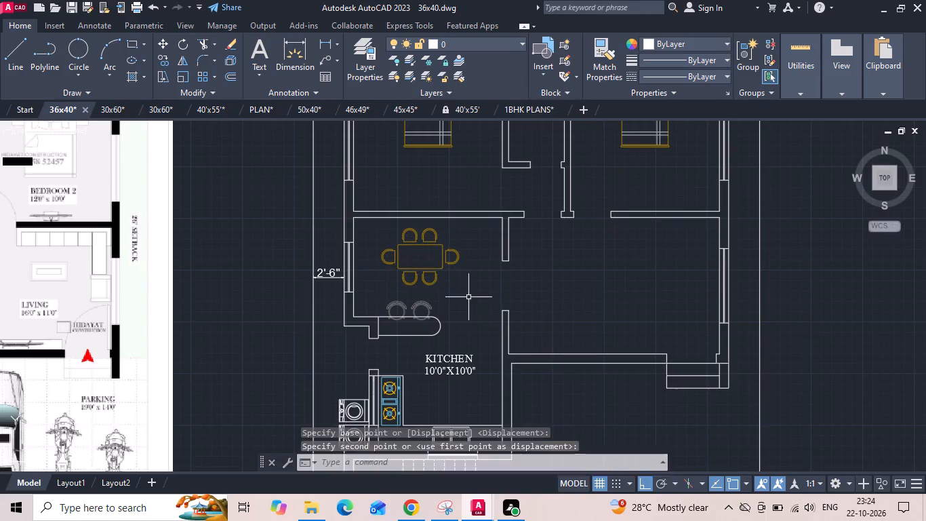
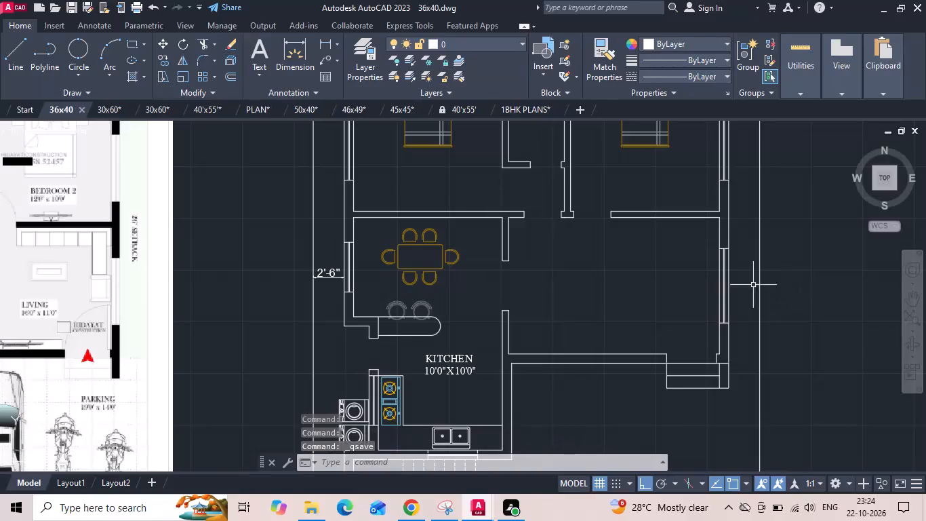
Look through the other open plans and copy the L-shaped sofa with centre table from the 40'x55' plan's living room.
{"action": "scroll", "coordinate": [499, 336], "scroll_direction": "down", "scroll_amount": 1}
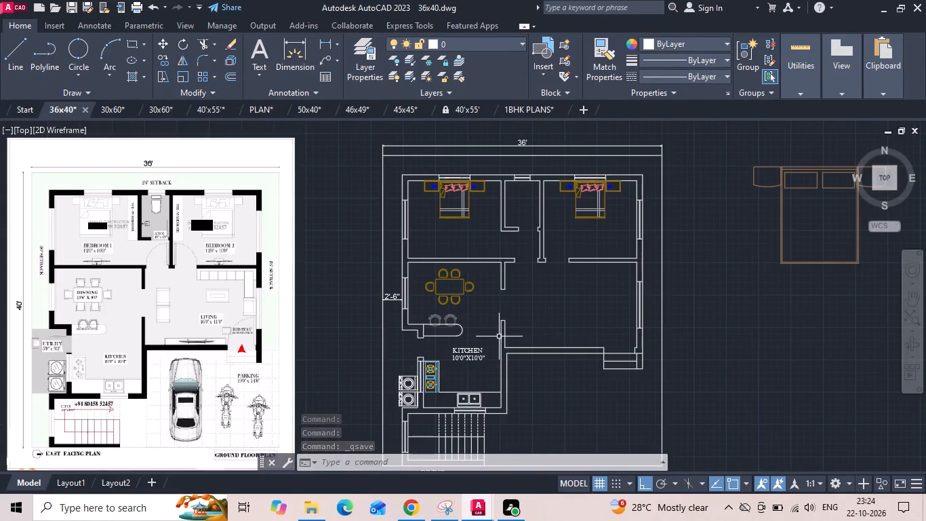
{"action": "left_click", "coordinate": [111, 111]}
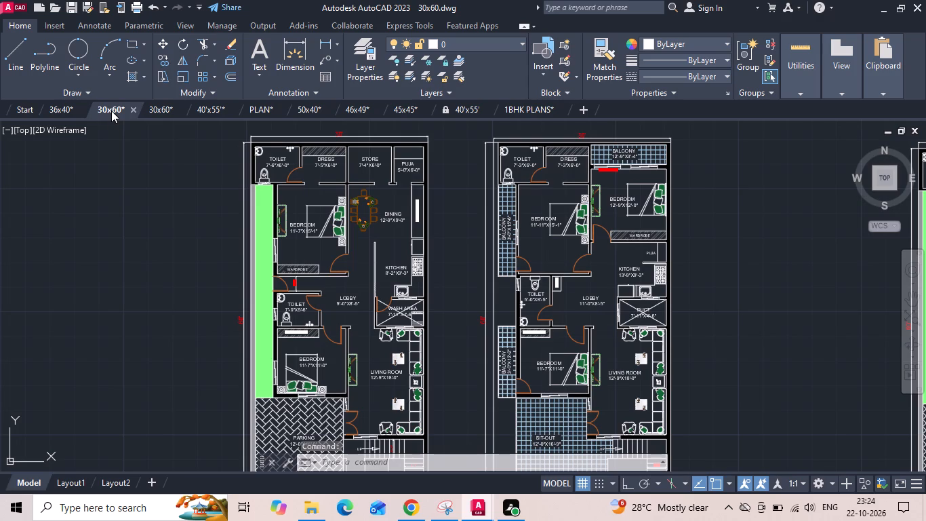
{"action": "left_click", "coordinate": [167, 112]}
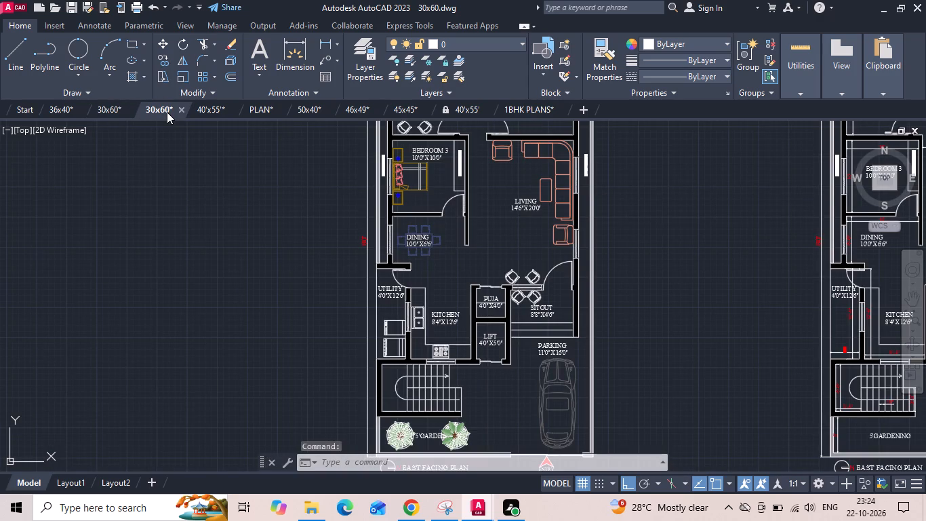
{"action": "left_click", "coordinate": [115, 107]}
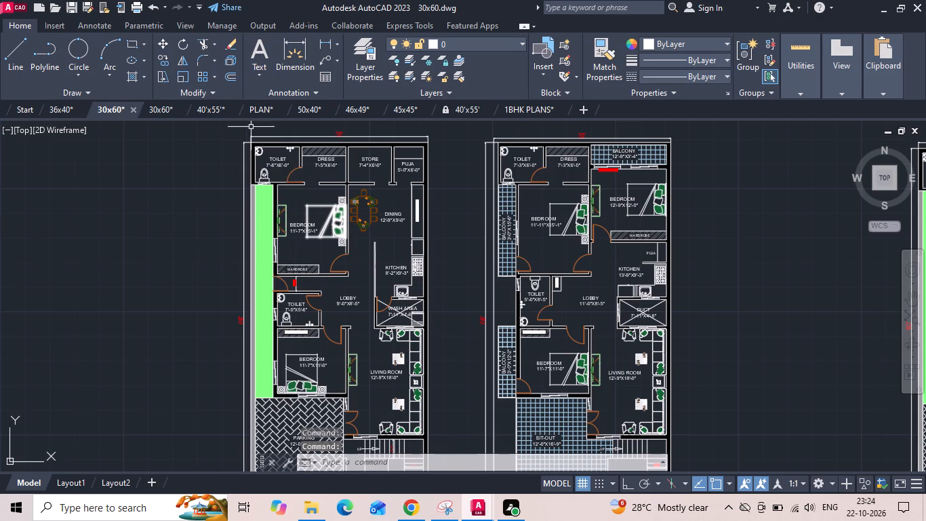
{"action": "left_click", "coordinate": [214, 113]}
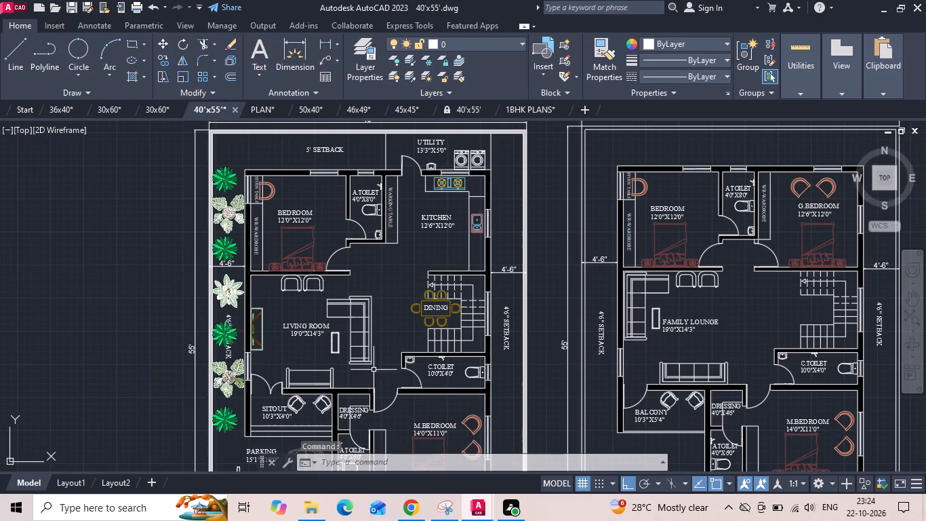
{"action": "scroll", "coordinate": [373, 378], "scroll_direction": "up", "scroll_amount": 1}
{"action": "left_click_drag", "start_coordinate": [384, 237], "coordinate": [384, 251]}
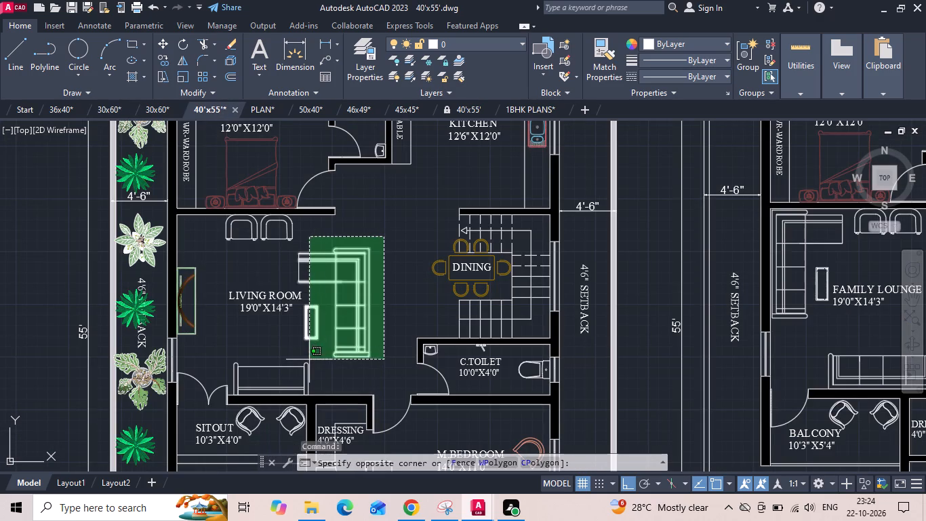
{"action": "left_click", "coordinate": [309, 360]}
{"action": "scroll", "coordinate": [308, 269], "scroll_direction": "up", "scroll_amount": 2}
{"action": "left_click_drag", "start_coordinate": [308, 218], "coordinate": [300, 238]}
{"action": "left_click", "coordinate": [256, 298]}
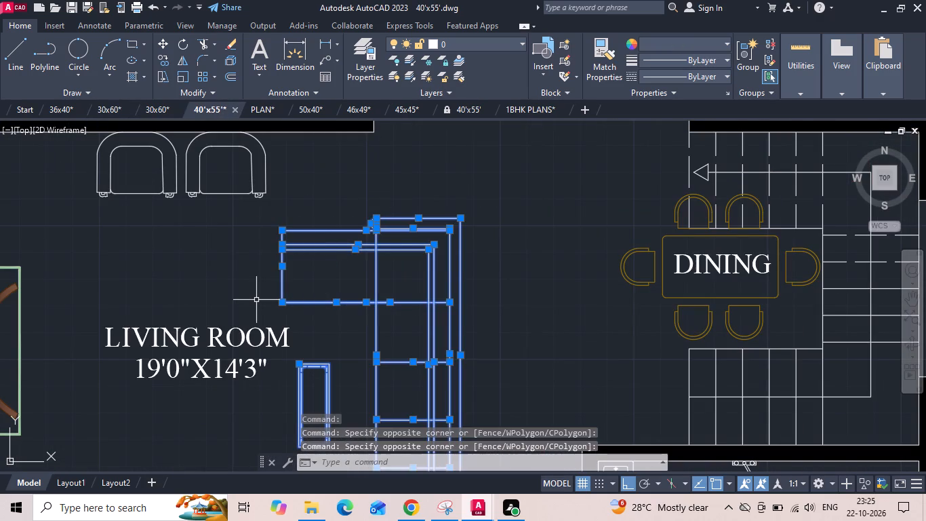
{"action": "key", "text": "ctrl+c"}
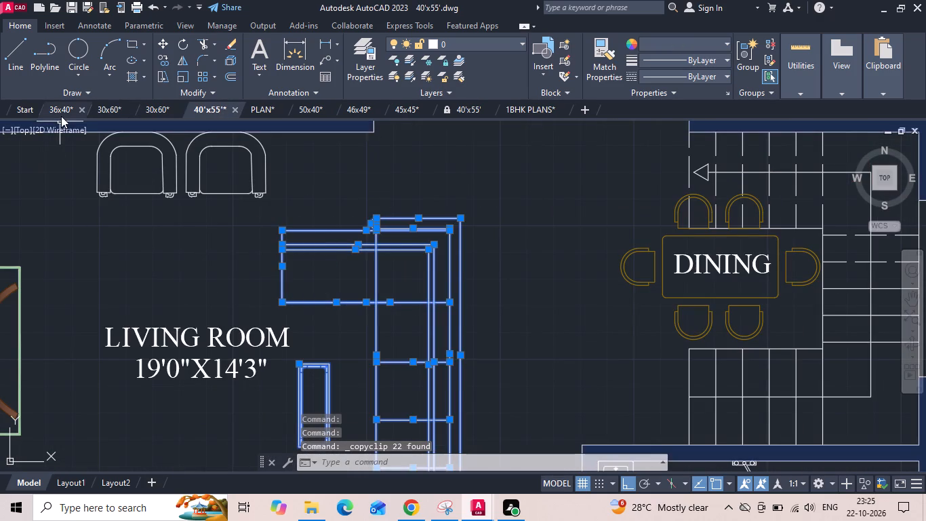
Paste the L-shaped sofa and centre table into the 36x40 drawing, in the empty area east of the plan.
{"action": "left_click", "coordinate": [61, 116]}
{"action": "scroll", "coordinate": [323, 201], "scroll_direction": "down", "scroll_amount": 2}
{"action": "scroll", "coordinate": [489, 260], "scroll_direction": "up", "scroll_amount": 1}
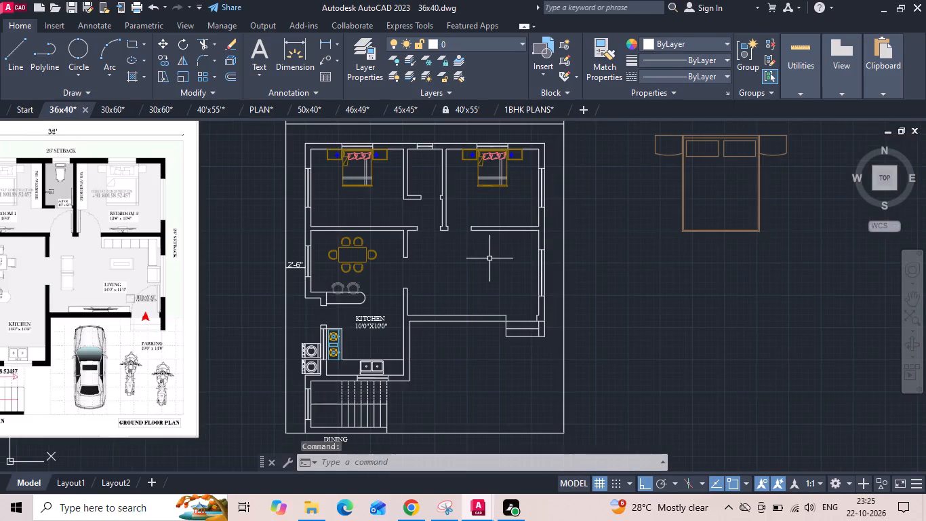
{"action": "key", "text": "ctrl+v"}
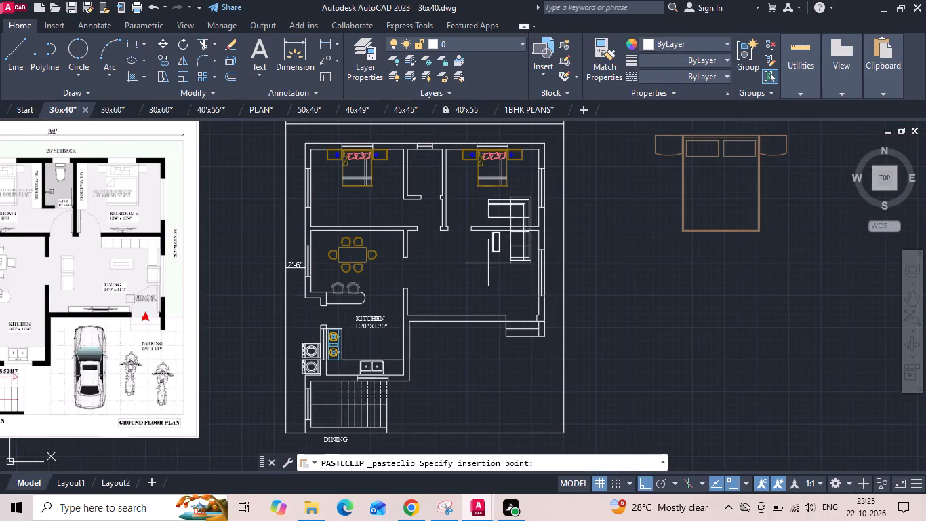
{"action": "left_click", "coordinate": [625, 351]}
Rotate the pasted sofa and centre table 90° counterclockwise so the long seat runs horizontally along the north.
{"action": "left_click_drag", "start_coordinate": [606, 273], "coordinate": [645, 321]}
{"action": "left_click", "coordinate": [723, 406]}
{"action": "right_click", "coordinate": [714, 378]}
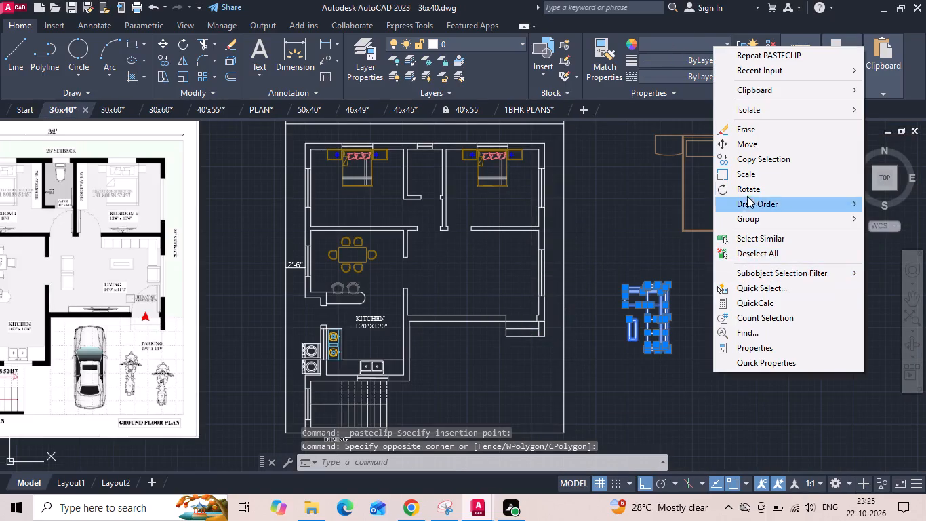
{"action": "left_click", "coordinate": [747, 194]}
{"action": "scroll", "coordinate": [651, 265], "scroll_direction": "up", "scroll_amount": 1}
{"action": "left_click", "coordinate": [651, 265]}
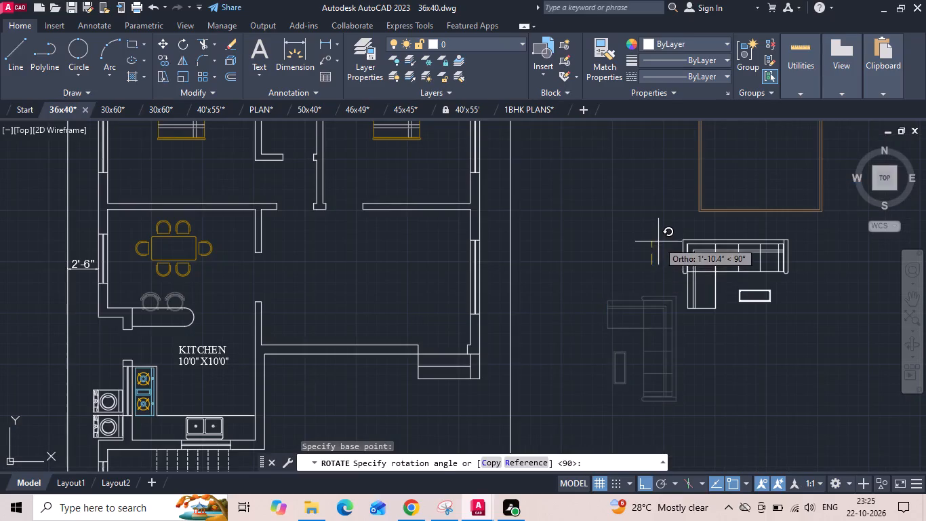
{"action": "left_click", "coordinate": [658, 242]}
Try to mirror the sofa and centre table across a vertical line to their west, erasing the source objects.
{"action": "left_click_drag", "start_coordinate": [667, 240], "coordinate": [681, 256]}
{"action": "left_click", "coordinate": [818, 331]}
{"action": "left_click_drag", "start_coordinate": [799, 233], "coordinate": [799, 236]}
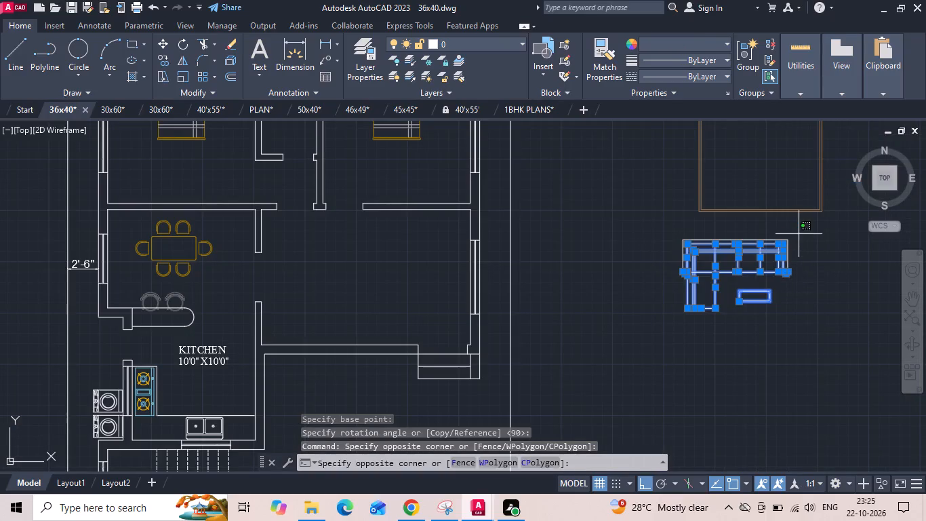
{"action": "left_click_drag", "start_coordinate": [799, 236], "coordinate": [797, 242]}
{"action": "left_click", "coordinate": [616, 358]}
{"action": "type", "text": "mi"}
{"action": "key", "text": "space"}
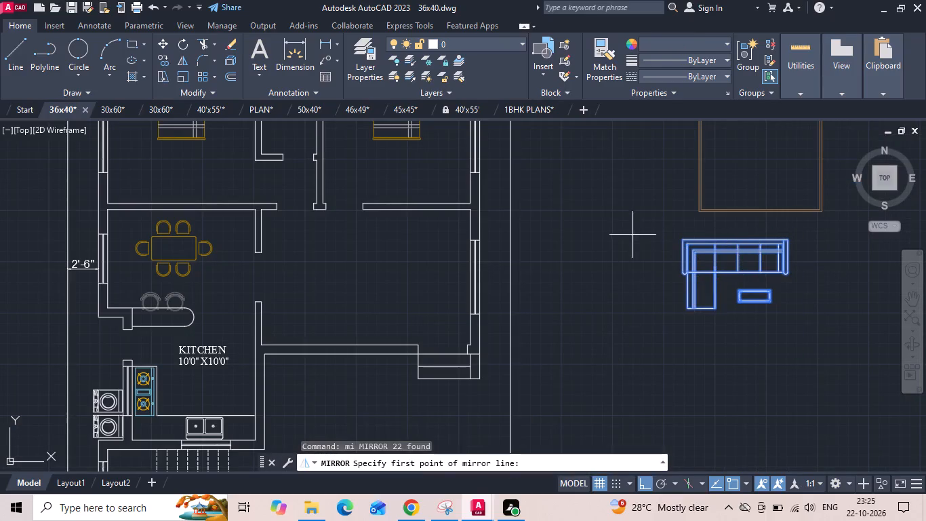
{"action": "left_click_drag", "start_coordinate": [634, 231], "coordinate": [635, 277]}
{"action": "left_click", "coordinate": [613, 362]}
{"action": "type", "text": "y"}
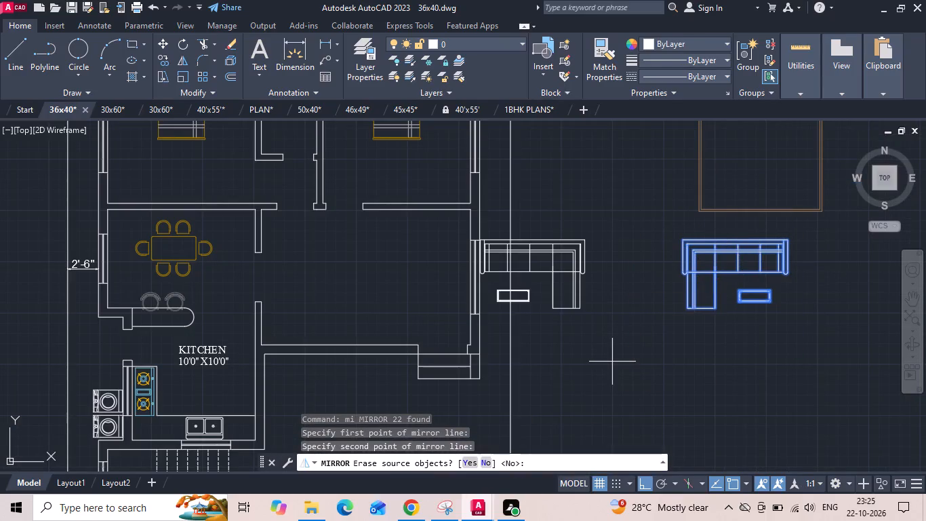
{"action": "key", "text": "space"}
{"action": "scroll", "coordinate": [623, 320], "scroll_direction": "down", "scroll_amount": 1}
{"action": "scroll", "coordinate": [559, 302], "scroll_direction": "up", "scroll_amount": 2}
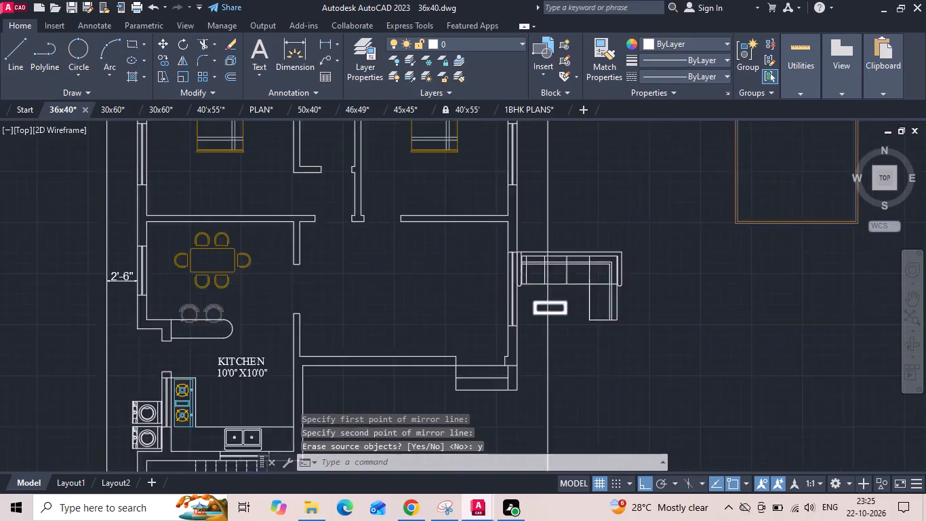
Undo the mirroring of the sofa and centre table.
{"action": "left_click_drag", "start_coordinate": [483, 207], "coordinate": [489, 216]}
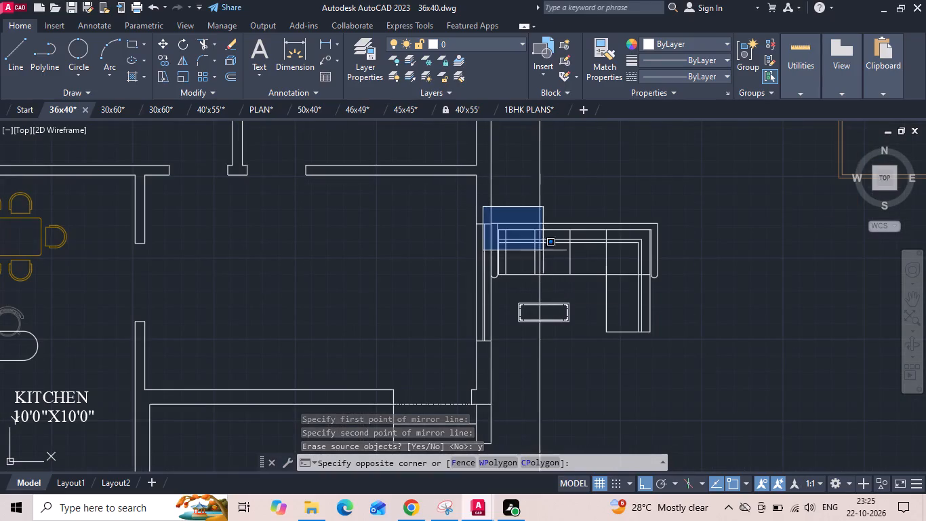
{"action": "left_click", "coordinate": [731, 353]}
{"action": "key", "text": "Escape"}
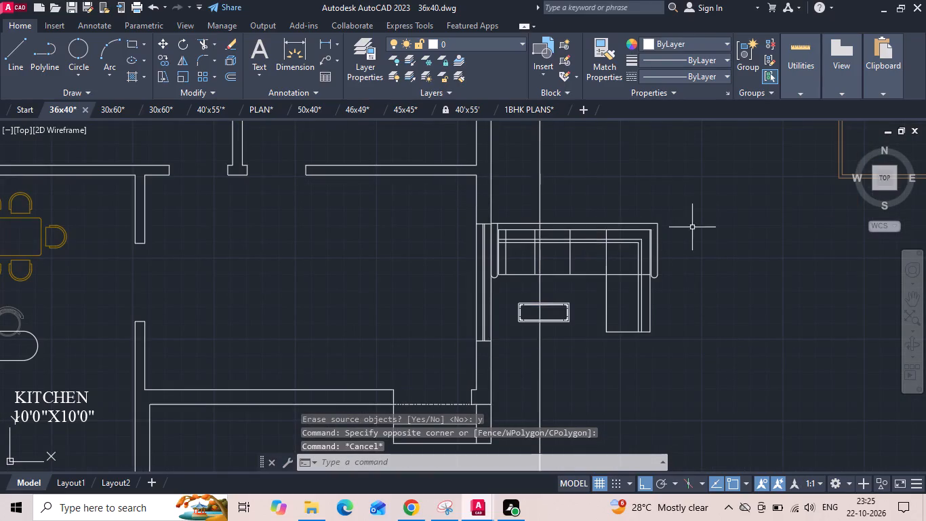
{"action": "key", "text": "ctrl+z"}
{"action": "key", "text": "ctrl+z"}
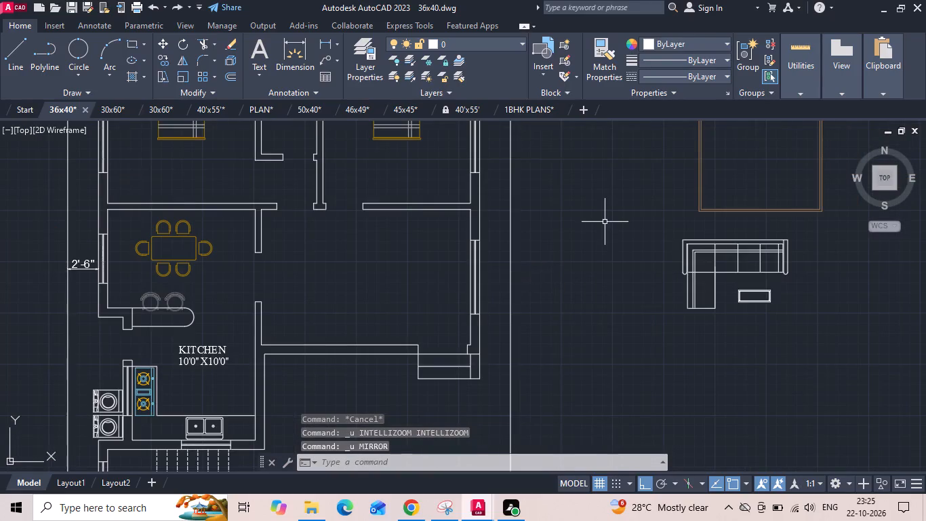
Mirror the sofa and centre table across a vertical line just east of them, erasing the source objects.
{"action": "left_click_drag", "start_coordinate": [605, 224], "coordinate": [651, 282]}
{"action": "left_click", "coordinate": [811, 355]}
{"action": "middle_click_drag", "start_coordinate": [807, 349], "coordinate": [582, 363]}
{"action": "key", "text": "m"}
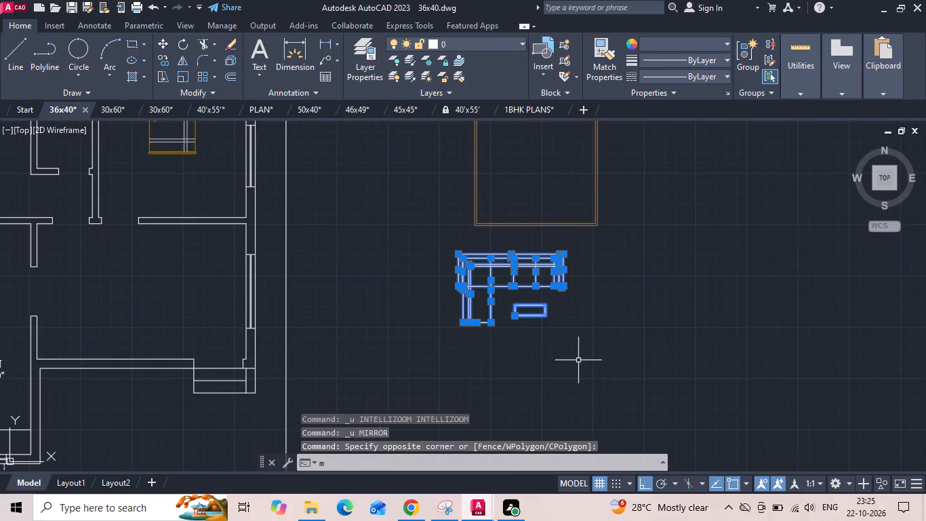
{"action": "key", "text": "i"}
{"action": "key", "text": "space"}
{"action": "left_click_drag", "start_coordinate": [580, 255], "coordinate": [582, 271]}
{"action": "left_click", "coordinate": [570, 341]}
{"action": "type", "text": "y"}
{"action": "key", "text": "space"}
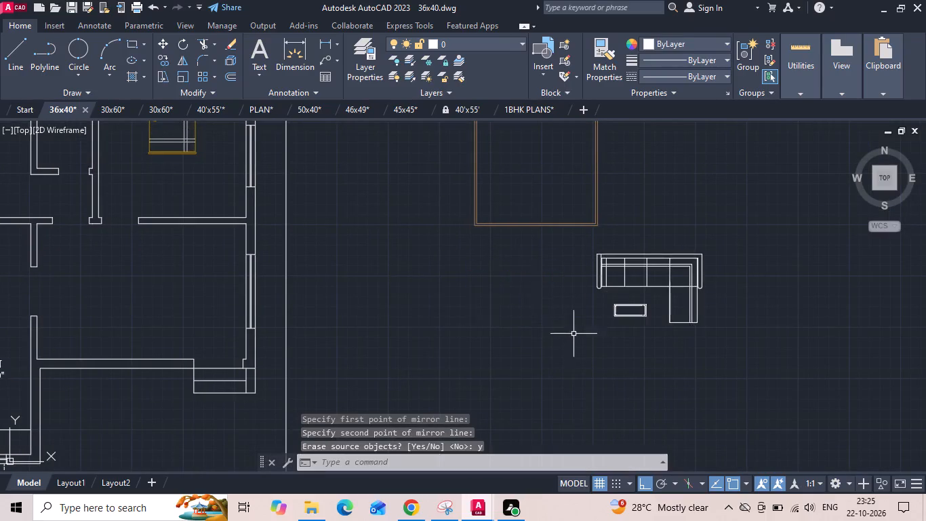
Trim the seat-front line crossing the sofa's corner section and delete the leftover segment by its outer backrest.
{"action": "scroll", "coordinate": [645, 284], "scroll_direction": "down", "scroll_amount": 2}
{"action": "scroll", "coordinate": [247, 288], "scroll_direction": "up", "scroll_amount": 3}
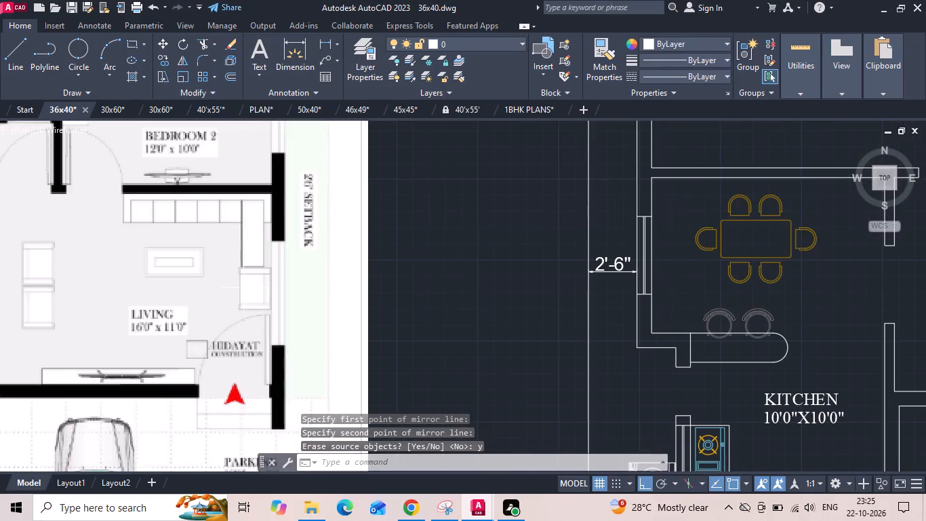
{"action": "scroll", "coordinate": [163, 260], "scroll_direction": "down", "scroll_amount": 3}
{"action": "scroll", "coordinate": [491, 255], "scroll_direction": "up", "scroll_amount": 2}
{"action": "scroll", "coordinate": [753, 286], "scroll_direction": "up", "scroll_amount": 2}
{"action": "middle_click_drag", "start_coordinate": [744, 285], "coordinate": [743, 285]}
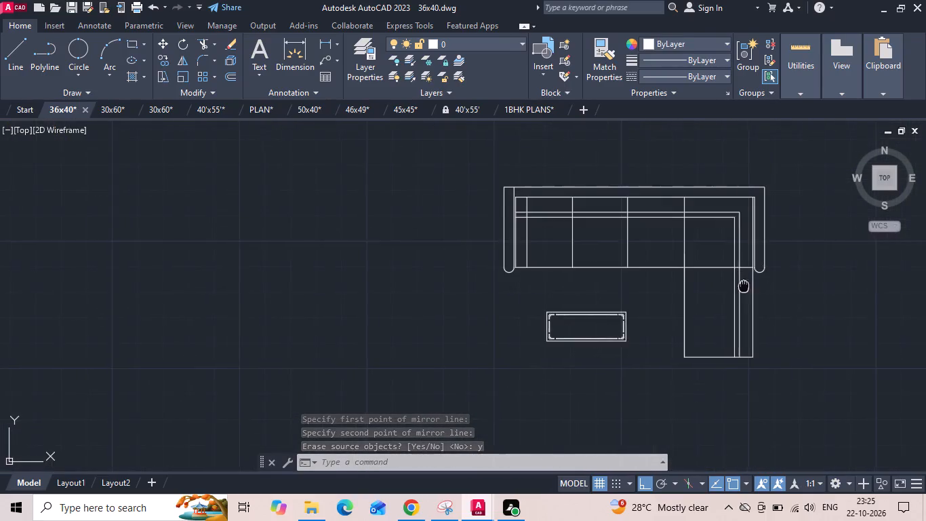
{"action": "middle_click_drag", "start_coordinate": [743, 285], "coordinate": [603, 232]}
{"action": "type", "text": "tr"}
{"action": "key", "text": "space"}
{"action": "left_click_drag", "start_coordinate": [580, 239], "coordinate": [581, 211]}
{"action": "scroll", "coordinate": [597, 207], "scroll_direction": "up", "scroll_amount": 1}
{"action": "key", "text": "Escape"}
{"action": "left_click", "coordinate": [607, 212]}
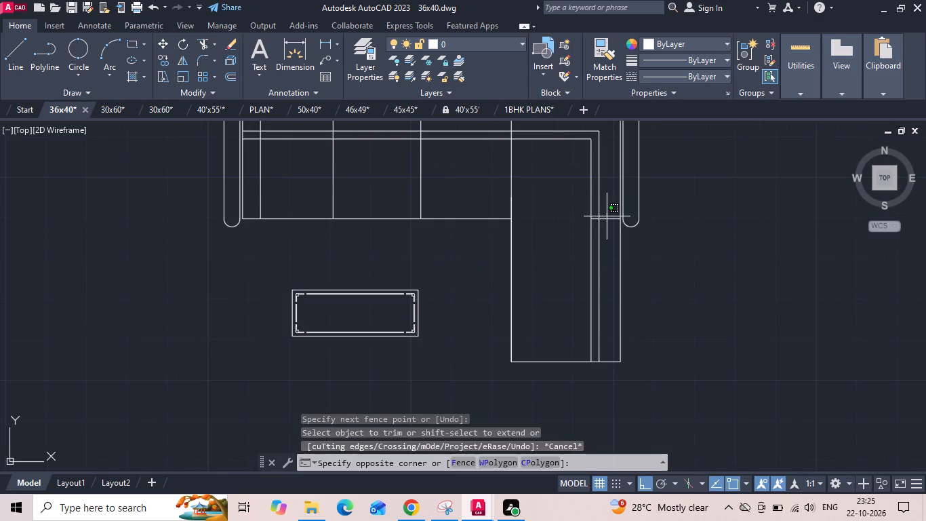
{"action": "left_click", "coordinate": [606, 224]}
{"action": "key", "text": "Delete"}
Define the sofa and centre table as a block named 12 and leave the block editor.
{"action": "scroll", "coordinate": [588, 274], "scroll_direction": "down", "scroll_amount": 5}
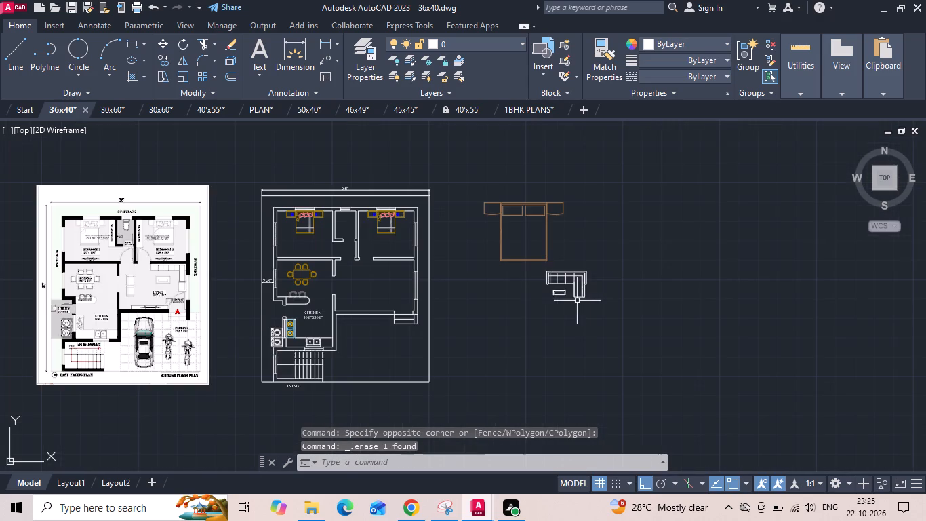
{"action": "left_click", "coordinate": [536, 268]}
{"action": "left_click", "coordinate": [626, 322]}
{"action": "type", "text": "b"}
{"action": "key", "text": "space"}
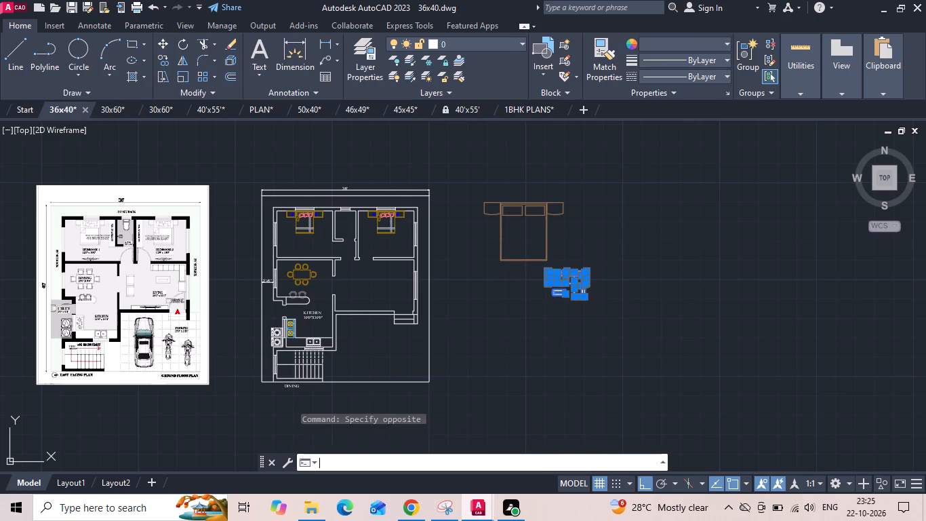
{"action": "type", "text": "12"}
{"action": "left_click", "coordinate": [502, 365]}
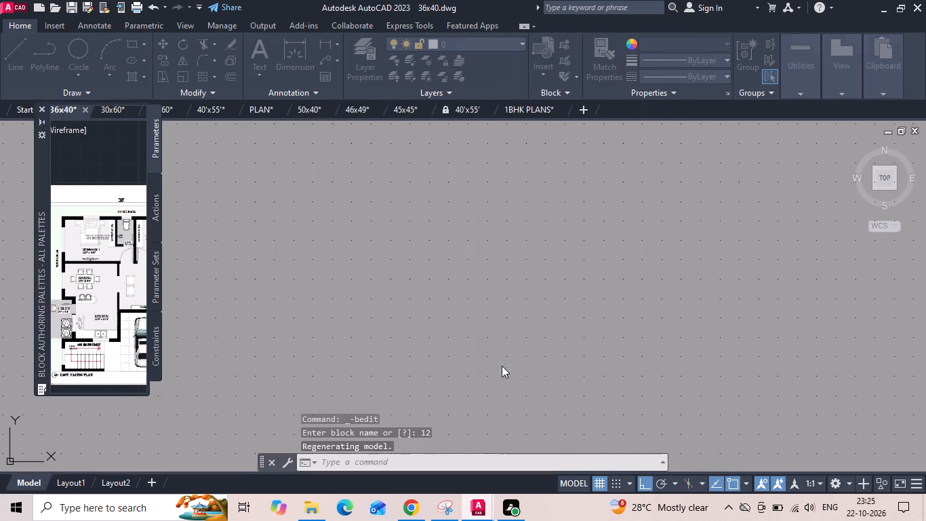
{"action": "key", "text": "Escape"}
{"action": "key", "text": "Escape"}
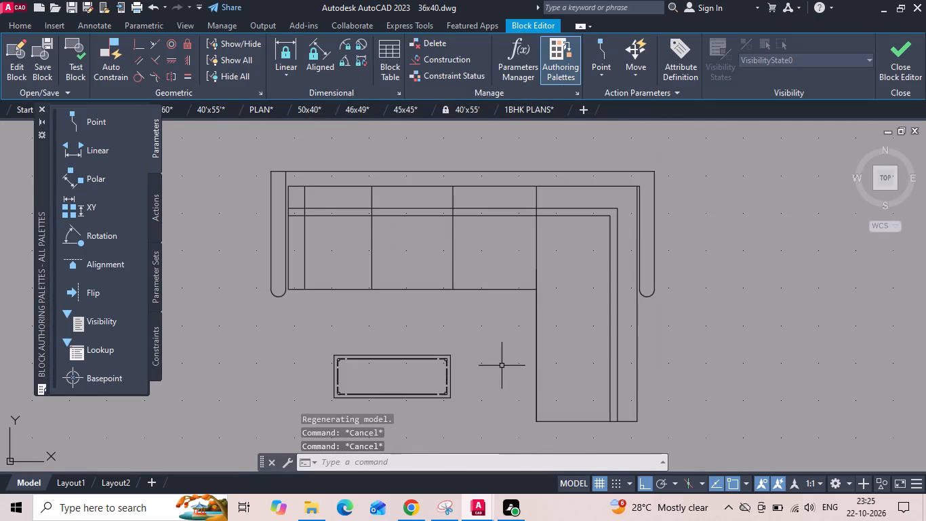
{"action": "key", "text": "Escape"}
{"action": "key", "text": "ctrl+z"}
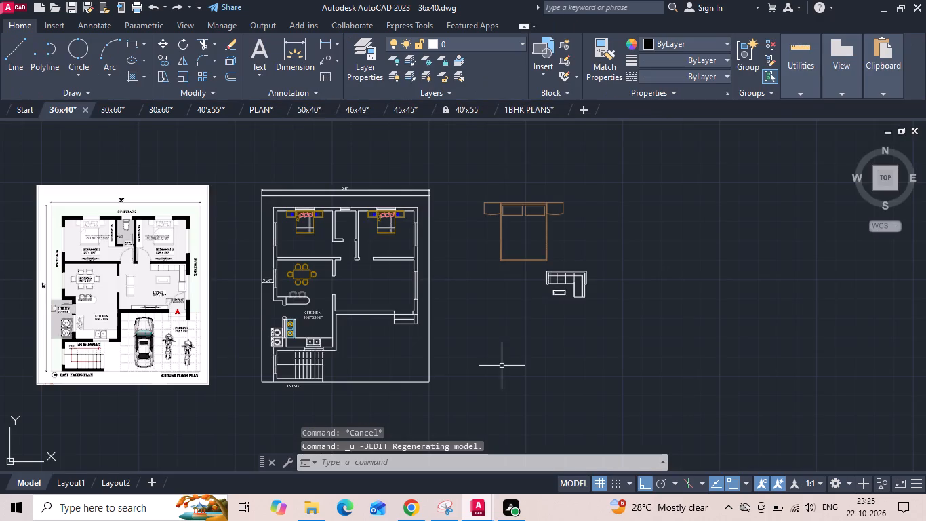
Move the sofa block by its northeast corner to the living room's inner northeast wall corner.
{"action": "left_click", "coordinate": [584, 267]}
{"action": "left_click", "coordinate": [575, 288]}
{"action": "right_click", "coordinate": [575, 288]}
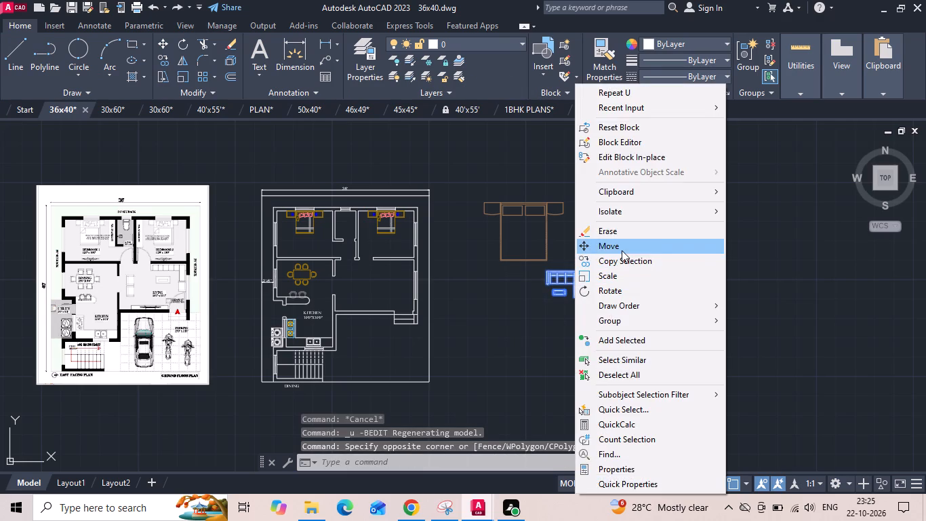
{"action": "left_click", "coordinate": [622, 250]}
{"action": "scroll", "coordinate": [569, 290], "scroll_direction": "up", "scroll_amount": 6}
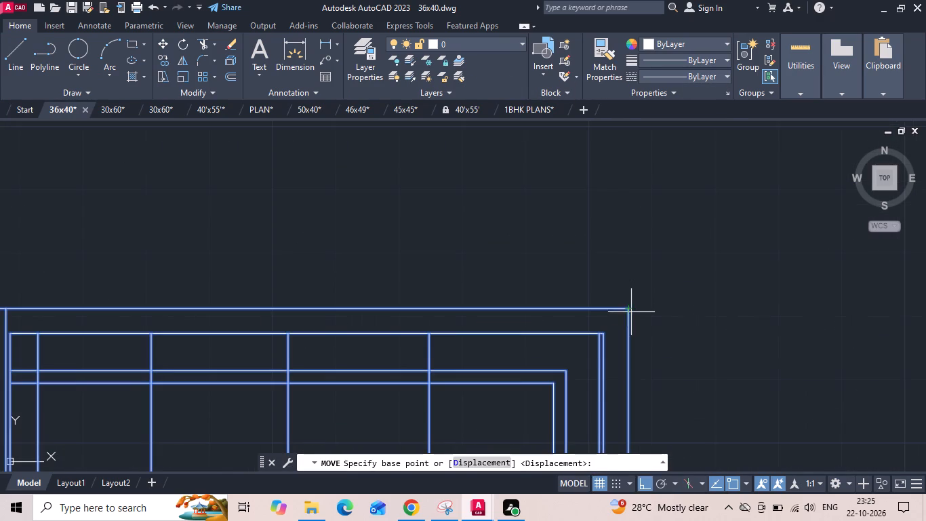
{"action": "left_click", "coordinate": [631, 313]}
{"action": "scroll", "coordinate": [632, 313], "scroll_direction": "down", "scroll_amount": 5}
{"action": "scroll", "coordinate": [374, 326], "scroll_direction": "up", "scroll_amount": 2}
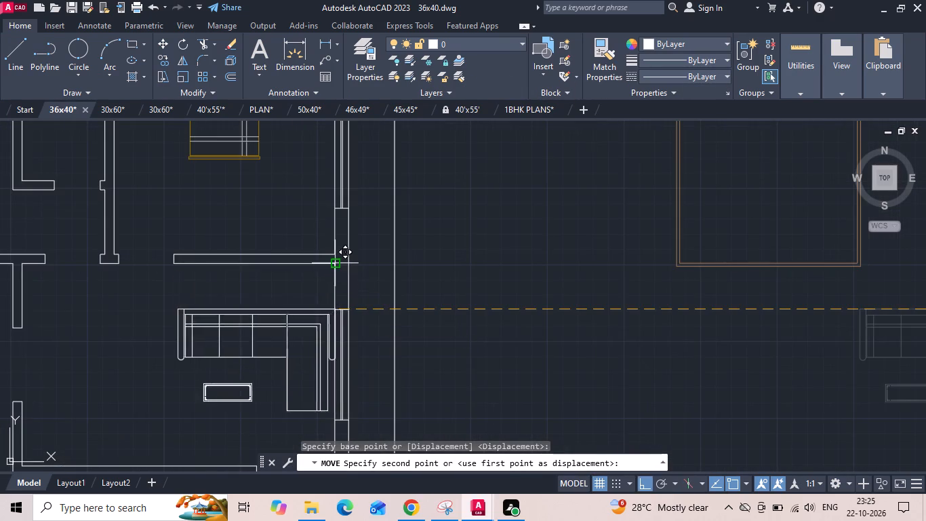
{"action": "left_click", "coordinate": [336, 262]}
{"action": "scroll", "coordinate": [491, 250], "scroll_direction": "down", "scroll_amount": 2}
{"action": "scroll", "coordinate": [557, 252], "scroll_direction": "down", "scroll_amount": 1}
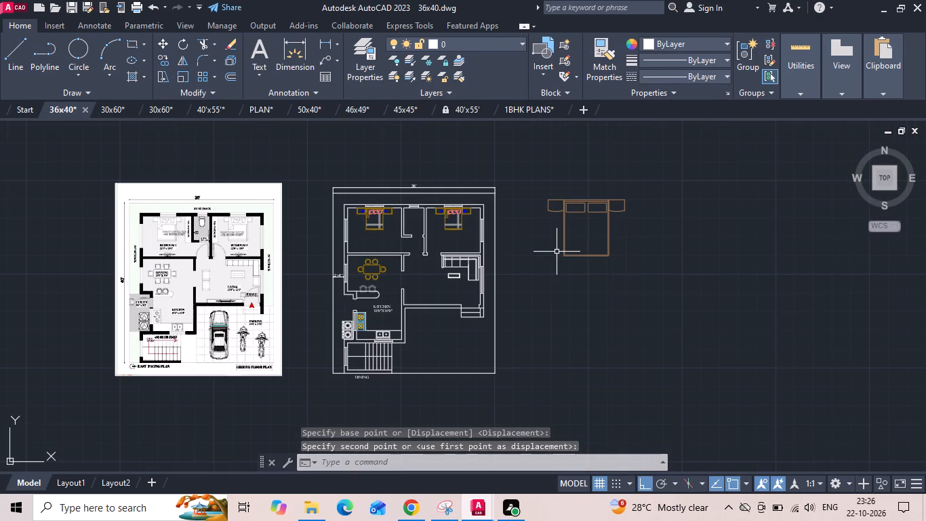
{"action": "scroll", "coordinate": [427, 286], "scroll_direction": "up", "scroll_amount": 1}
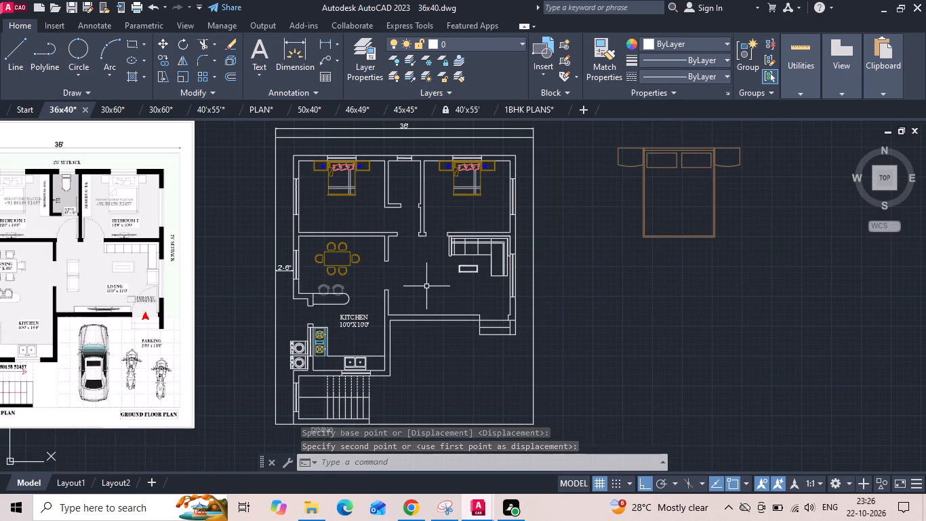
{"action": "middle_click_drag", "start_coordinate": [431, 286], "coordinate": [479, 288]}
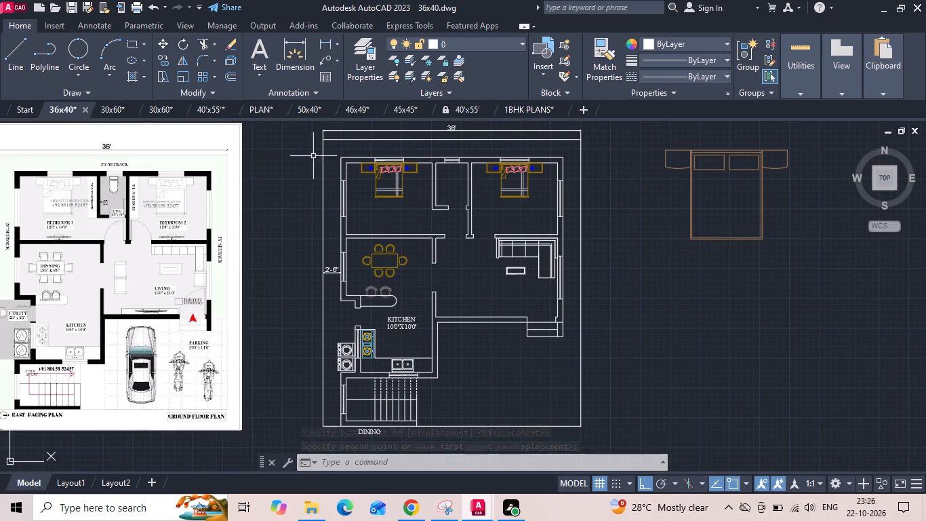
Copy the two armchairs and the TV unit from the 40'x55' drawing's living room into the 36x40 plan's living room.
{"action": "left_click", "coordinate": [118, 111]}
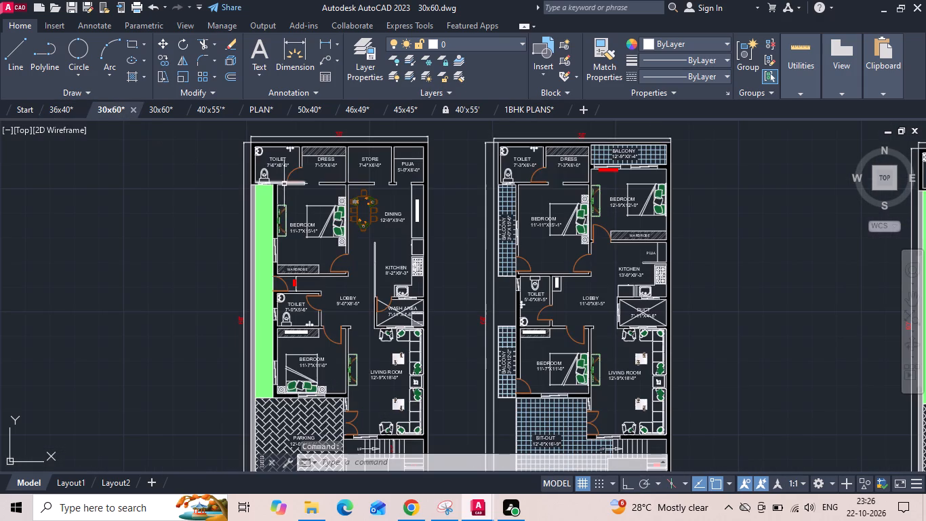
{"action": "left_click", "coordinate": [156, 113]}
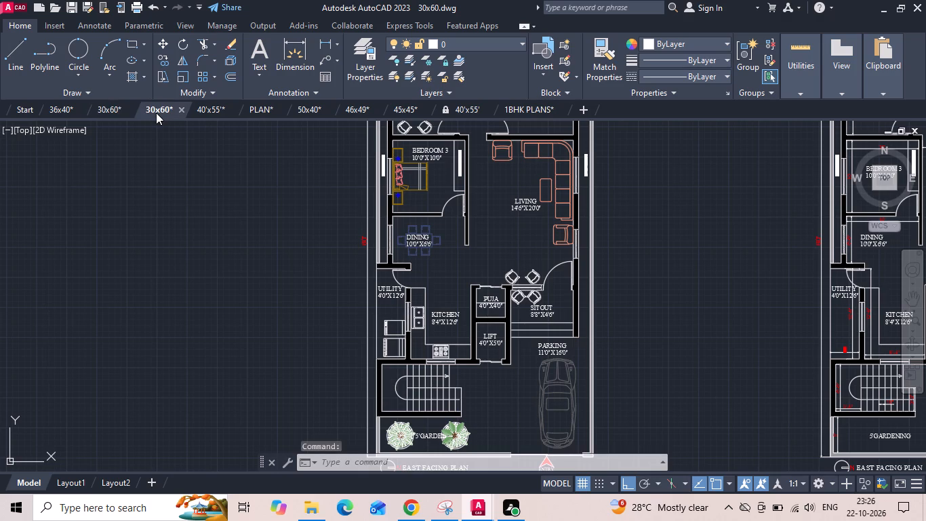
{"action": "left_click", "coordinate": [203, 109]}
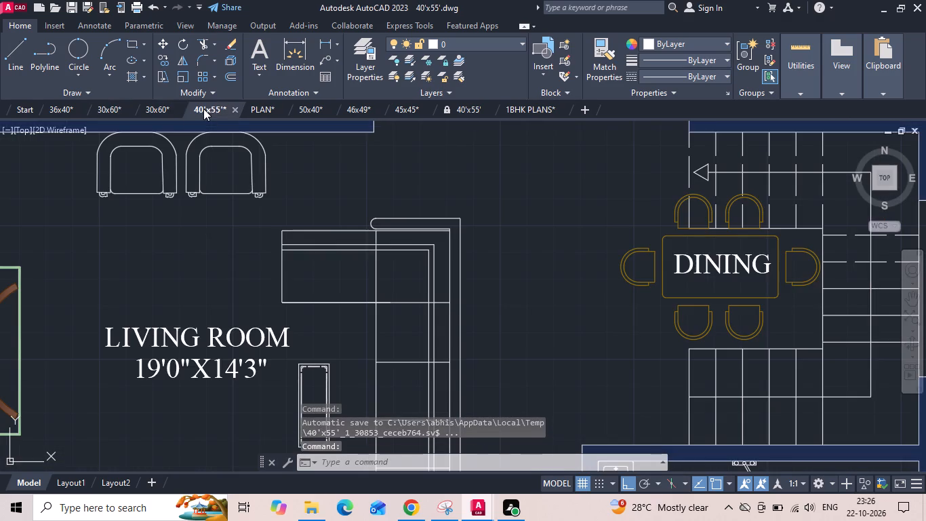
{"action": "left_click_drag", "start_coordinate": [304, 169], "coordinate": [287, 172]}
{"action": "left_click", "coordinate": [136, 176]}
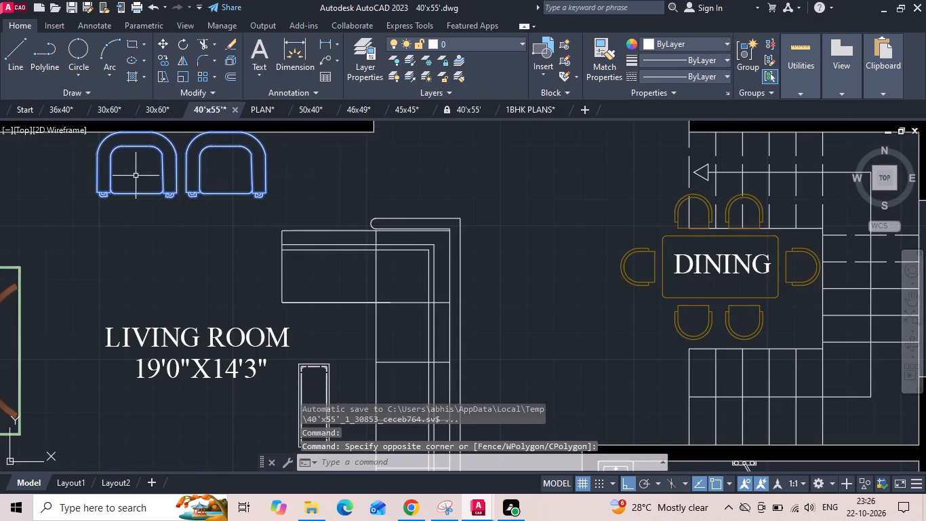
{"action": "key", "text": "ctrl+c"}
{"action": "scroll", "coordinate": [193, 195], "scroll_direction": "down", "scroll_amount": 1}
{"action": "left_click_drag", "start_coordinate": [132, 216], "coordinate": [113, 240]}
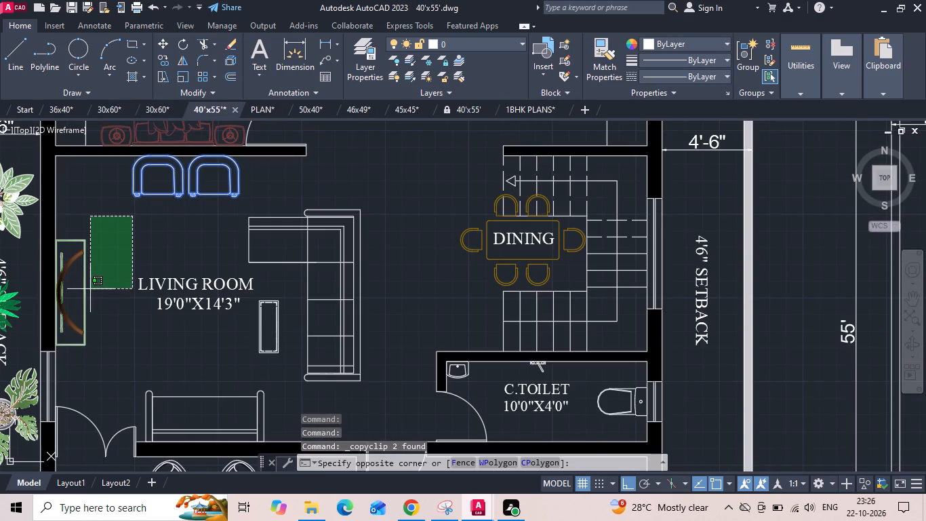
{"action": "left_click", "coordinate": [70, 302]}
{"action": "key", "text": "ctrl+c"}
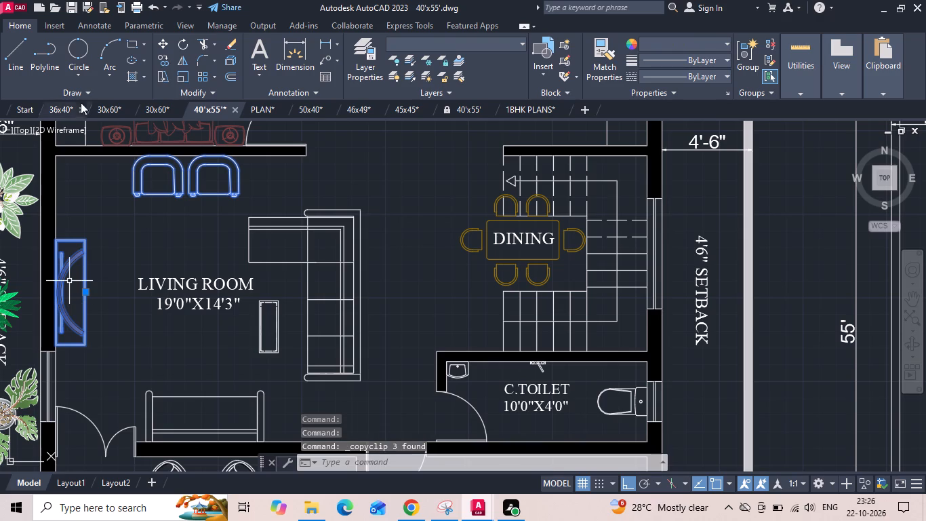
{"action": "left_click", "coordinate": [56, 108]}
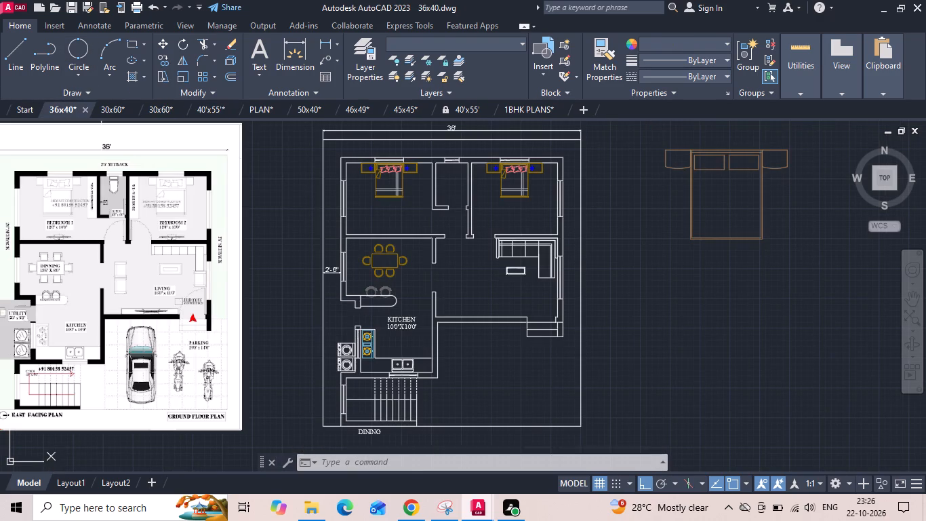
{"action": "key", "text": "ctrl+v"}
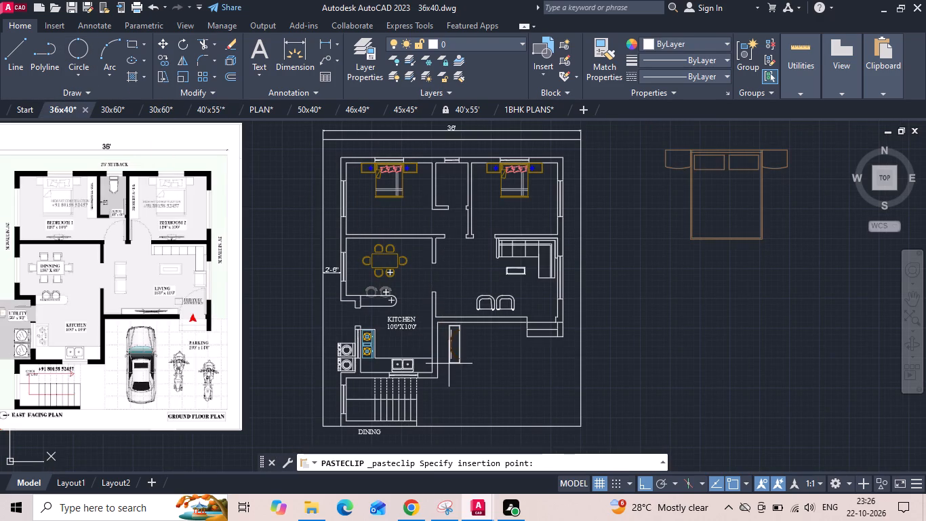
{"action": "scroll", "coordinate": [452, 362], "scroll_direction": "up", "scroll_amount": 1}
{"action": "left_click", "coordinate": [446, 322]}
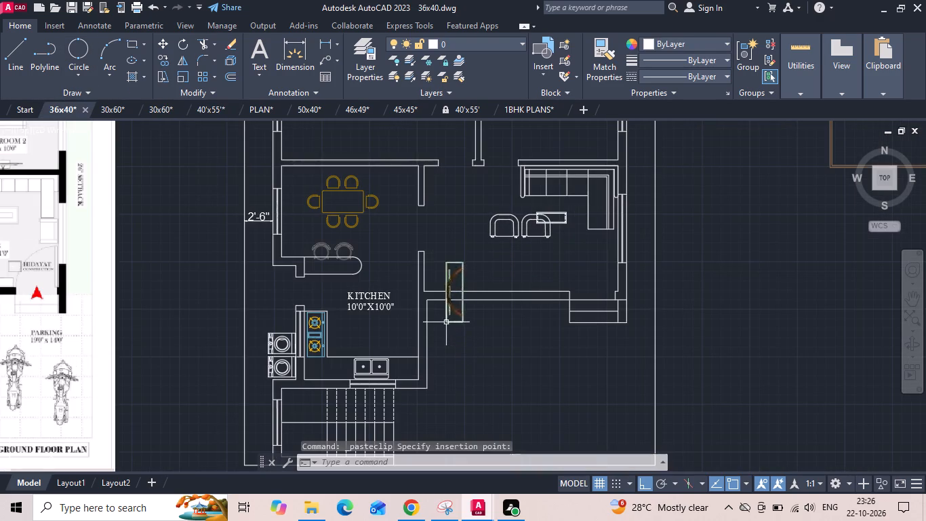
Rotate the two pasted armchairs and the TV unit together 90° counterclockwise.
{"action": "left_click_drag", "start_coordinate": [502, 195], "coordinate": [498, 204]}
{"action": "left_click", "coordinate": [472, 250]}
{"action": "scroll", "coordinate": [534, 235], "scroll_direction": "up", "scroll_amount": 1}
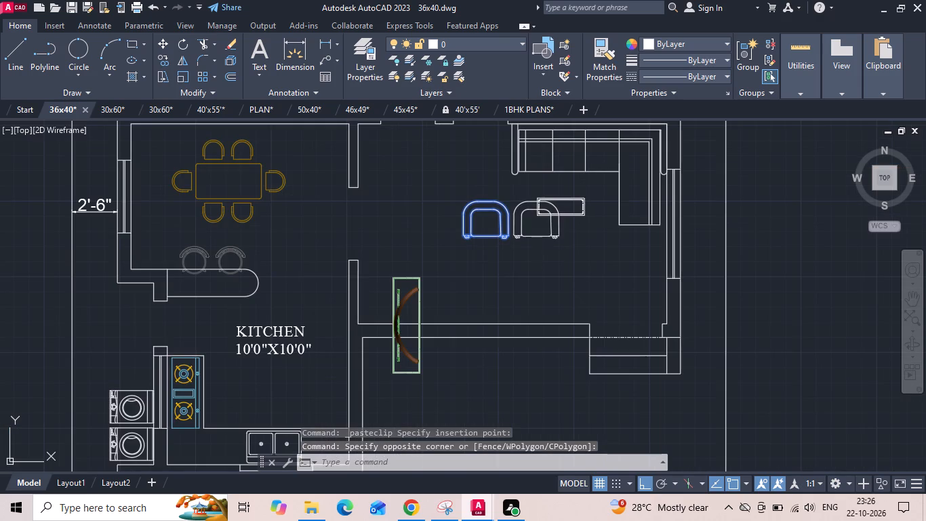
{"action": "left_click", "coordinate": [536, 234]}
{"action": "left_click", "coordinate": [380, 296]}
{"action": "right_click", "coordinate": [380, 296]}
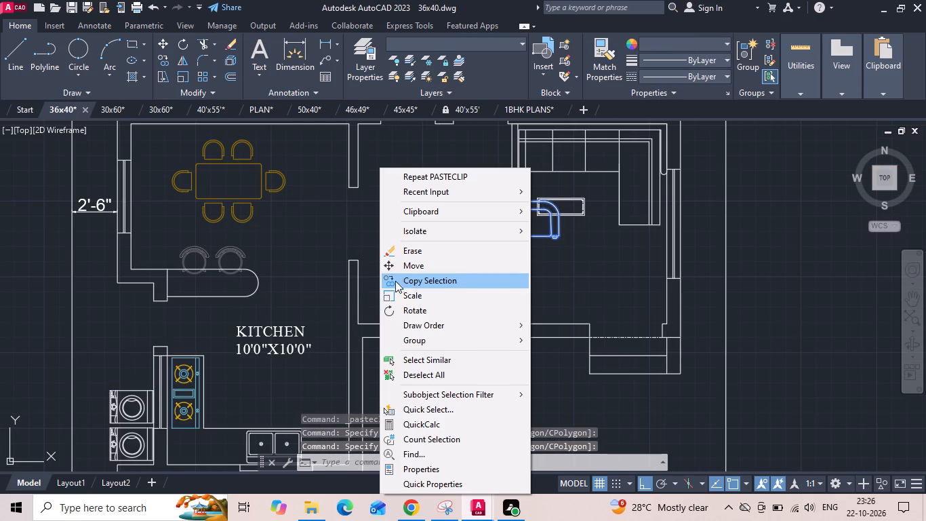
{"action": "left_click", "coordinate": [409, 303]}
{"action": "left_click", "coordinate": [456, 263]}
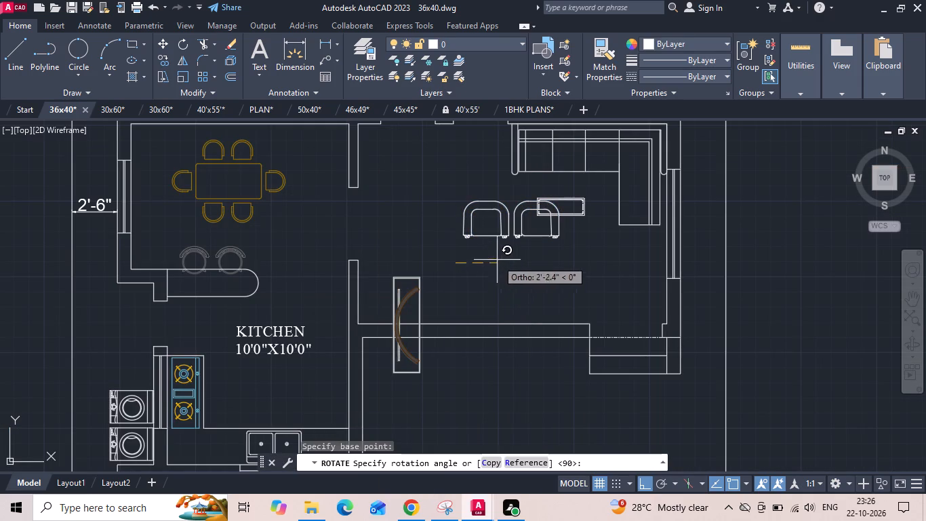
{"action": "left_click", "coordinate": [485, 162]}
Move the TV unit by its long south edge's midpoint onto the inner face of the living room's south wall.
{"action": "scroll", "coordinate": [569, 315], "scroll_direction": "up", "scroll_amount": 2}
{"action": "left_click_drag", "start_coordinate": [570, 277], "coordinate": [548, 282]}
{"action": "left_click", "coordinate": [365, 309]}
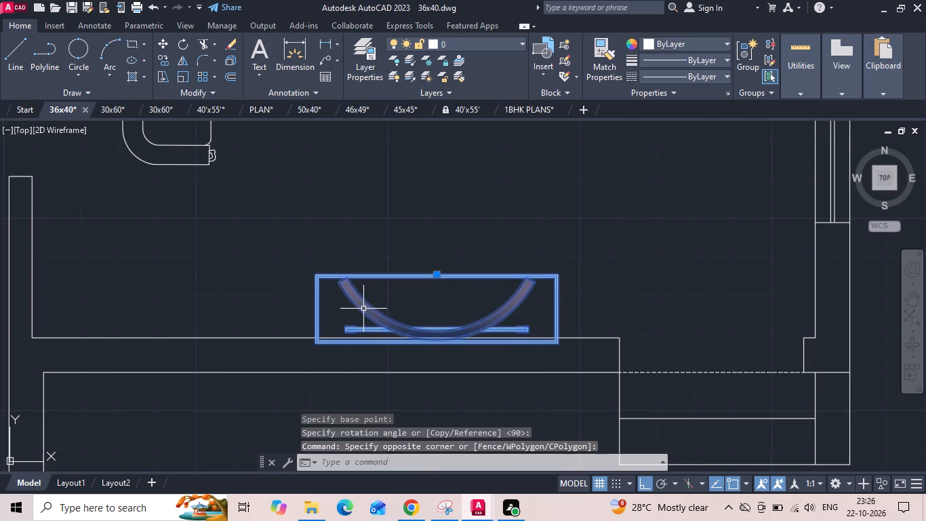
{"action": "right_click", "coordinate": [363, 309]}
{"action": "left_click", "coordinate": [416, 249]}
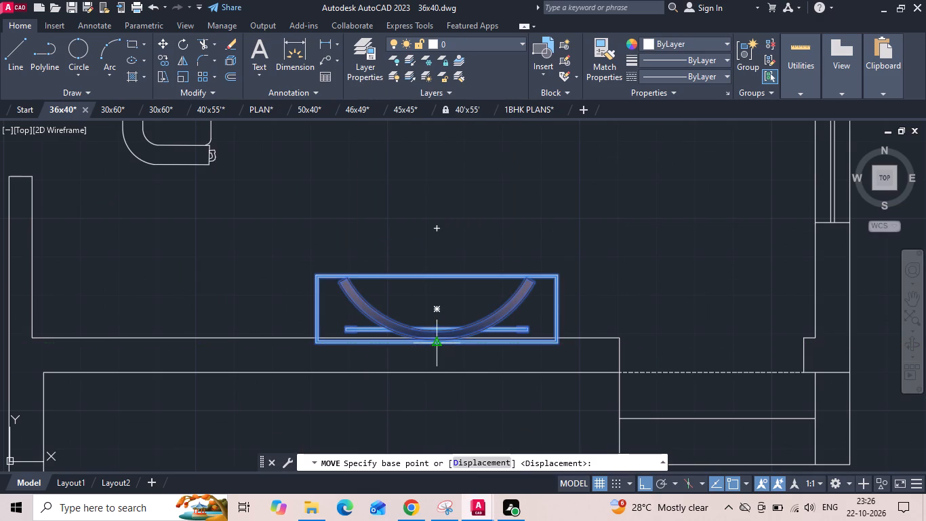
{"action": "left_click", "coordinate": [434, 344]}
{"action": "left_click", "coordinate": [356, 339]}
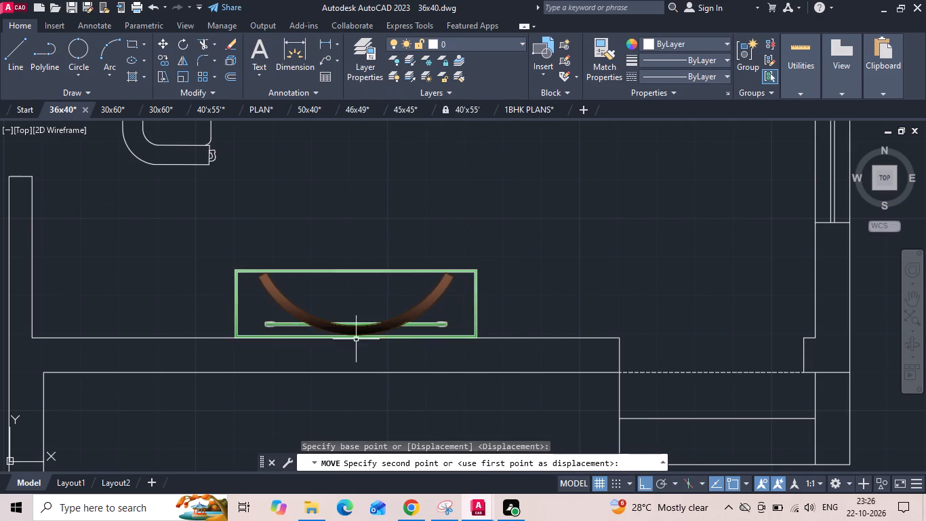
Move the two armchairs about 11" east in the living room.
{"action": "scroll", "coordinate": [466, 294], "scroll_direction": "down", "scroll_amount": 3}
{"action": "scroll", "coordinate": [413, 253], "scroll_direction": "down", "scroll_amount": 2}
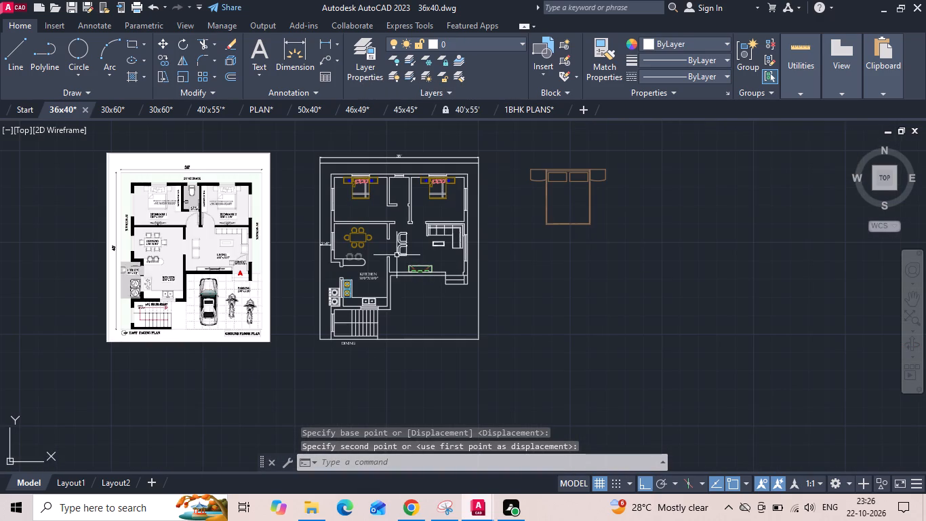
{"action": "scroll", "coordinate": [397, 245], "scroll_direction": "up", "scroll_amount": 2}
{"action": "left_click_drag", "start_coordinate": [417, 200], "coordinate": [417, 213]}
{"action": "left_click", "coordinate": [404, 258]}
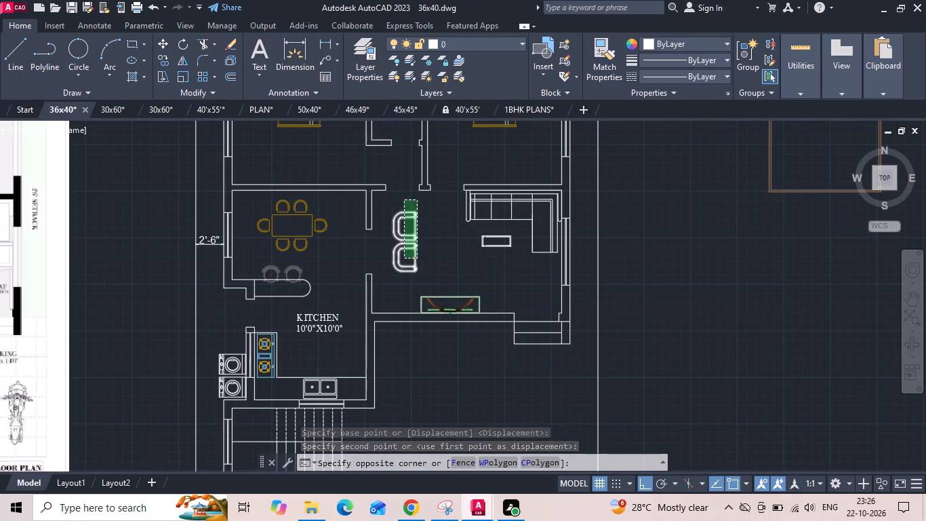
{"action": "right_click", "coordinate": [404, 258]}
{"action": "left_click", "coordinate": [424, 263]}
{"action": "scroll", "coordinate": [430, 239], "scroll_direction": "up", "scroll_amount": 2}
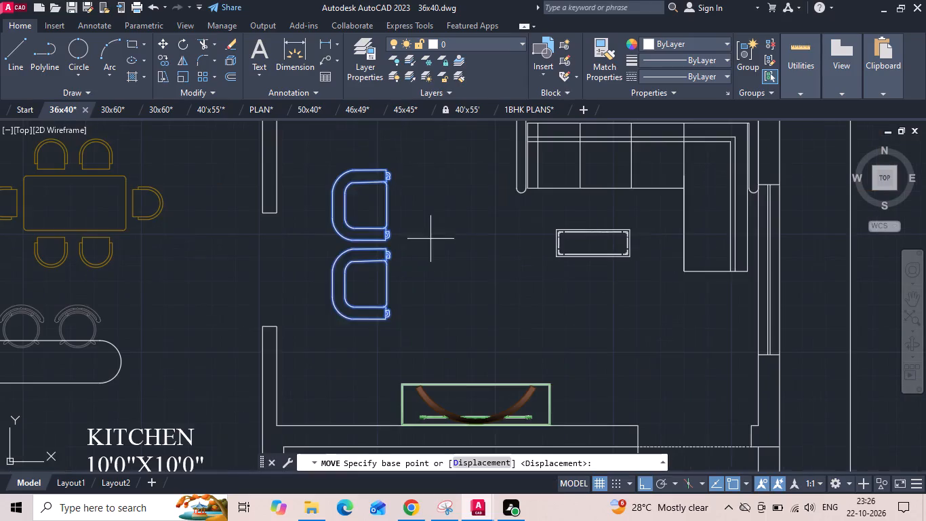
{"action": "left_click_drag", "start_coordinate": [430, 238], "coordinate": [442, 236]}
{"action": "scroll", "coordinate": [465, 239], "scroll_direction": "down", "scroll_amount": 2}
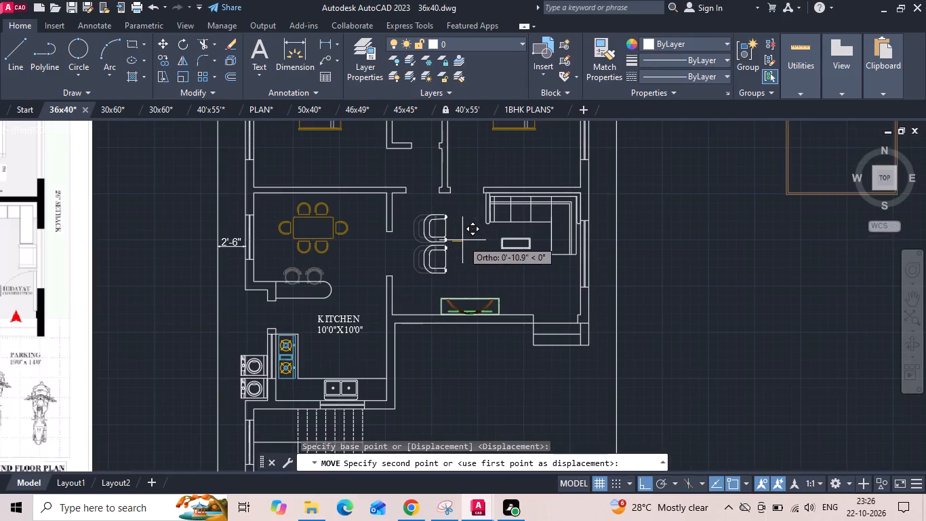
{"action": "left_click", "coordinate": [462, 240]}
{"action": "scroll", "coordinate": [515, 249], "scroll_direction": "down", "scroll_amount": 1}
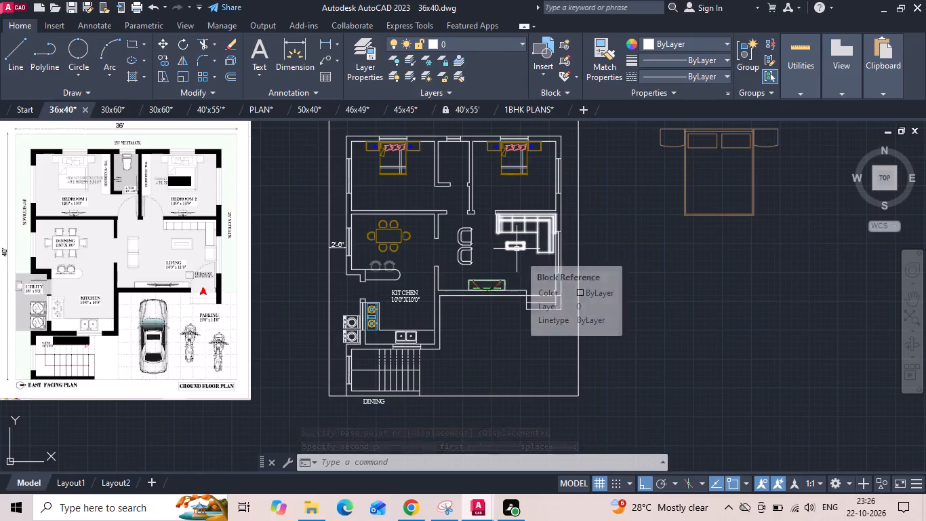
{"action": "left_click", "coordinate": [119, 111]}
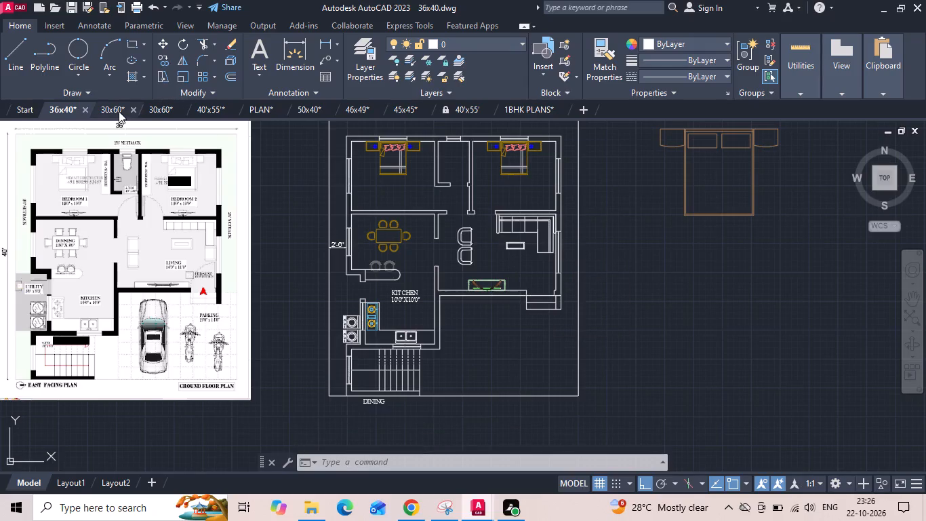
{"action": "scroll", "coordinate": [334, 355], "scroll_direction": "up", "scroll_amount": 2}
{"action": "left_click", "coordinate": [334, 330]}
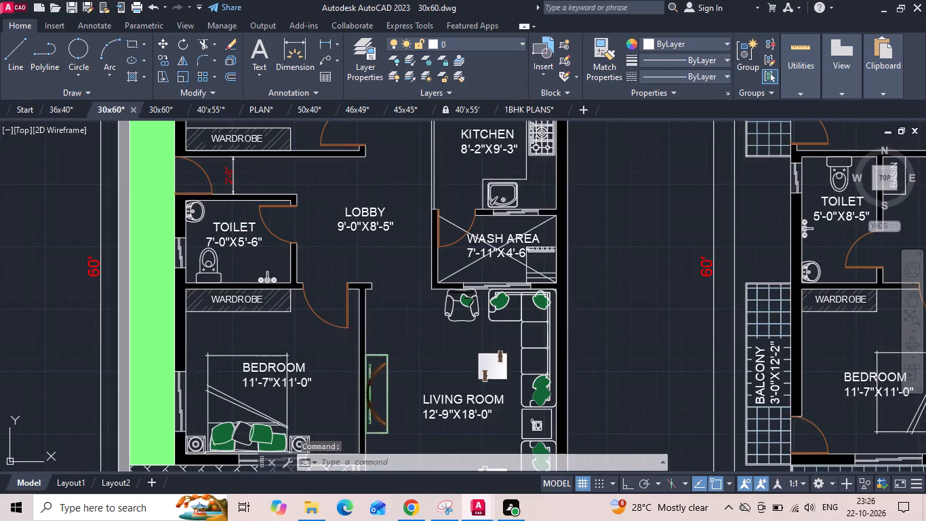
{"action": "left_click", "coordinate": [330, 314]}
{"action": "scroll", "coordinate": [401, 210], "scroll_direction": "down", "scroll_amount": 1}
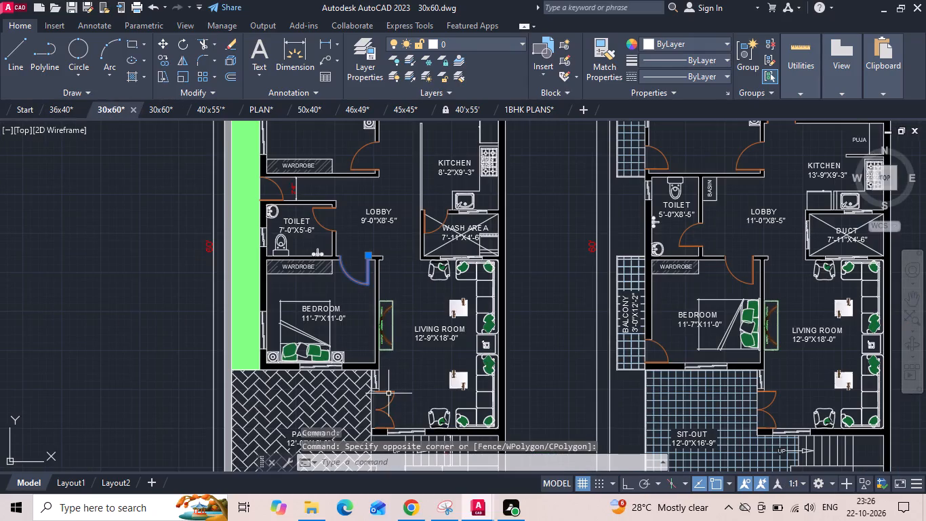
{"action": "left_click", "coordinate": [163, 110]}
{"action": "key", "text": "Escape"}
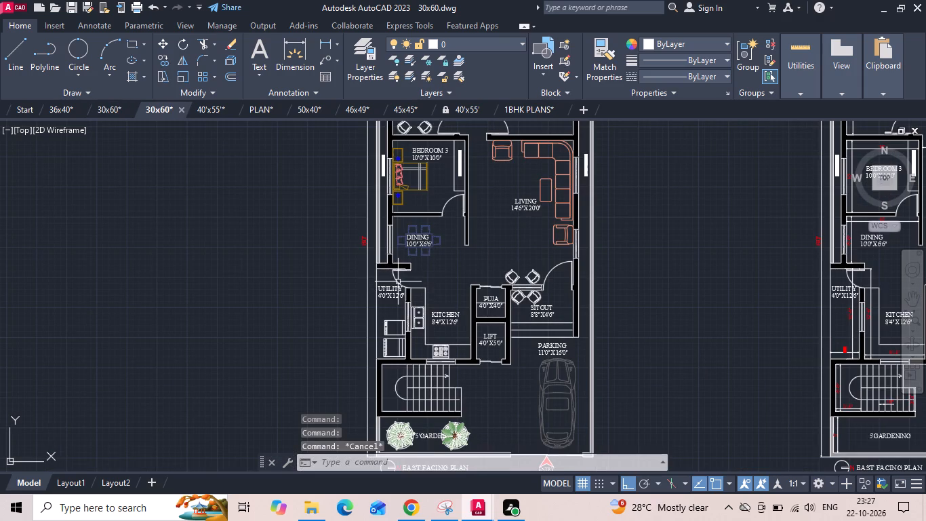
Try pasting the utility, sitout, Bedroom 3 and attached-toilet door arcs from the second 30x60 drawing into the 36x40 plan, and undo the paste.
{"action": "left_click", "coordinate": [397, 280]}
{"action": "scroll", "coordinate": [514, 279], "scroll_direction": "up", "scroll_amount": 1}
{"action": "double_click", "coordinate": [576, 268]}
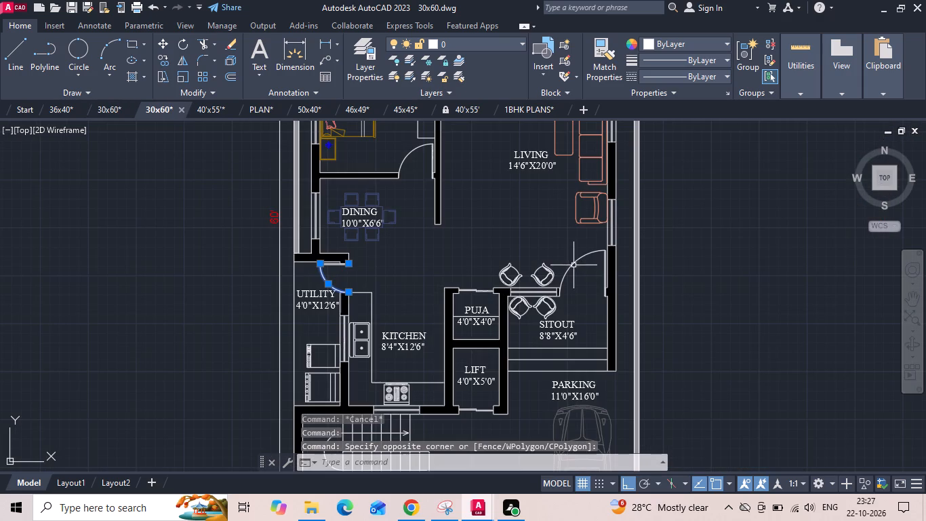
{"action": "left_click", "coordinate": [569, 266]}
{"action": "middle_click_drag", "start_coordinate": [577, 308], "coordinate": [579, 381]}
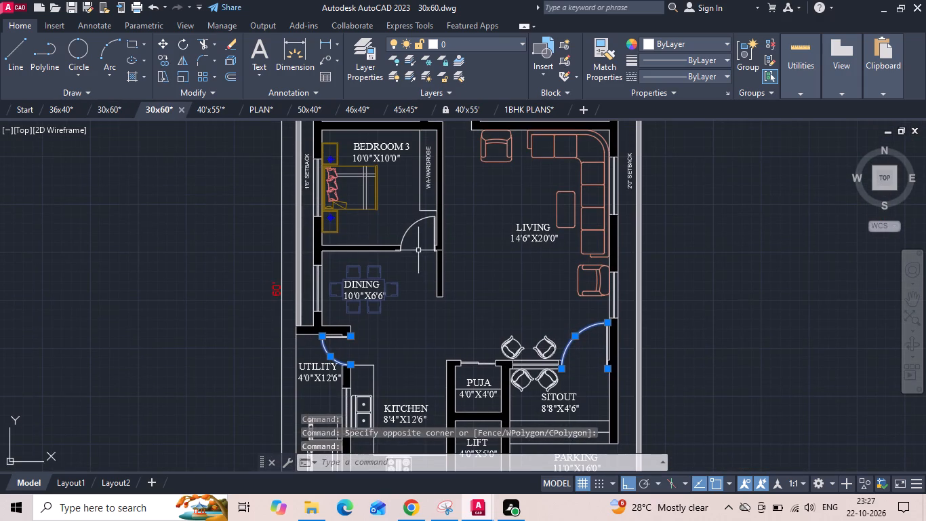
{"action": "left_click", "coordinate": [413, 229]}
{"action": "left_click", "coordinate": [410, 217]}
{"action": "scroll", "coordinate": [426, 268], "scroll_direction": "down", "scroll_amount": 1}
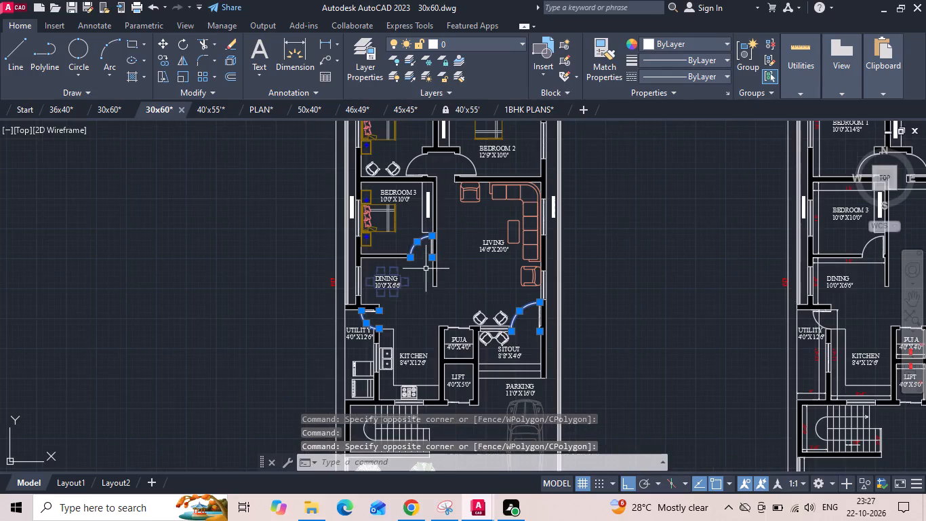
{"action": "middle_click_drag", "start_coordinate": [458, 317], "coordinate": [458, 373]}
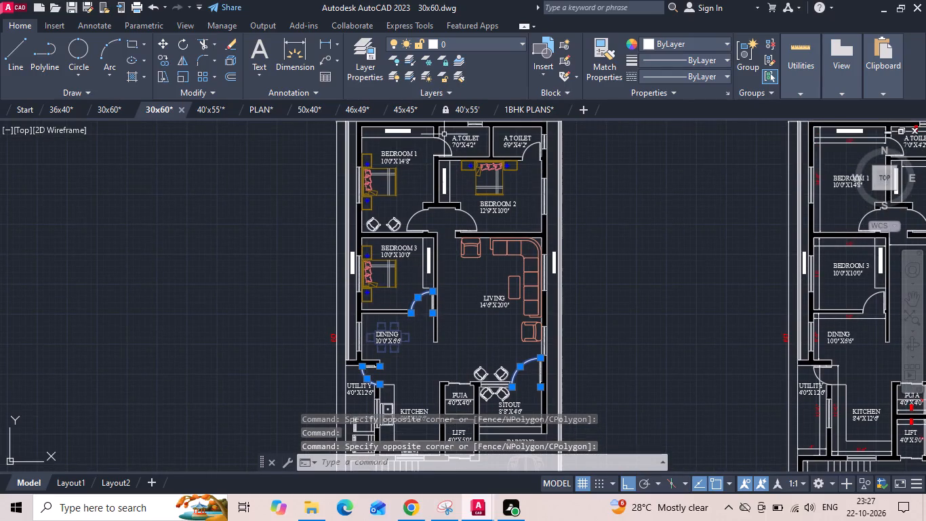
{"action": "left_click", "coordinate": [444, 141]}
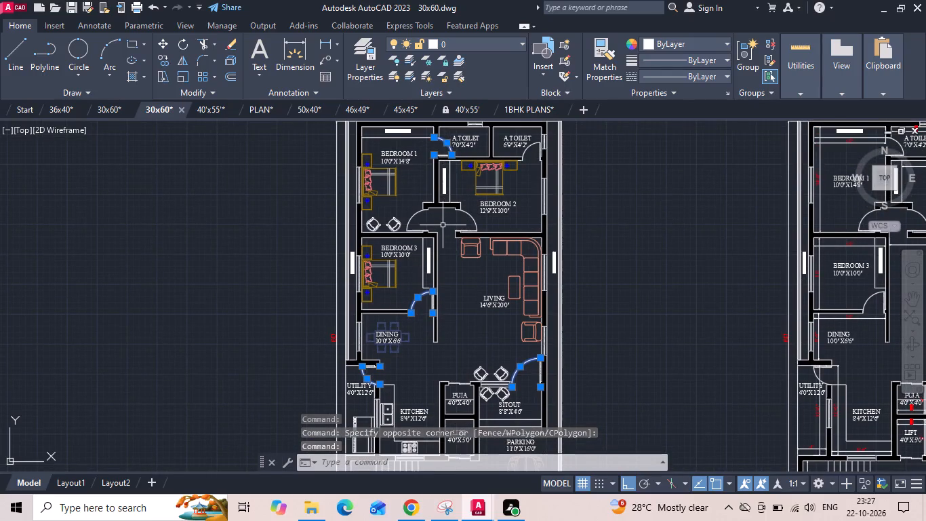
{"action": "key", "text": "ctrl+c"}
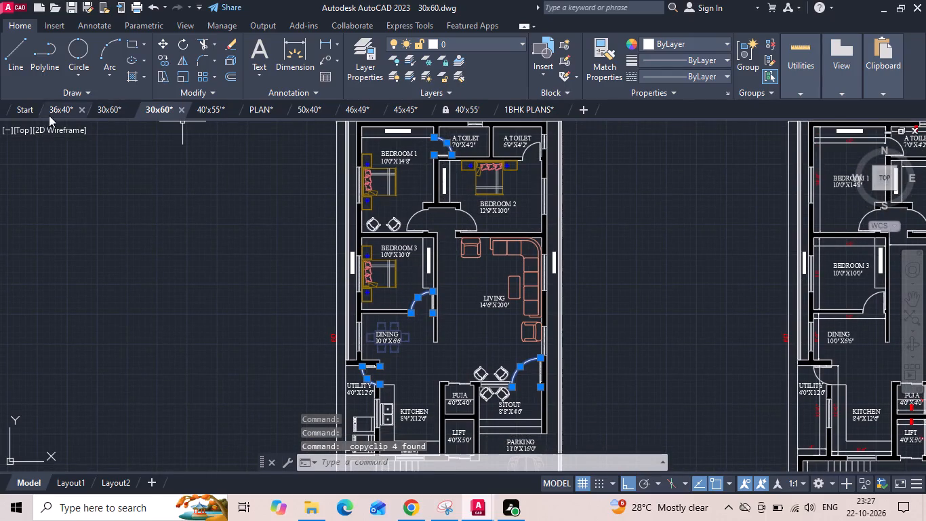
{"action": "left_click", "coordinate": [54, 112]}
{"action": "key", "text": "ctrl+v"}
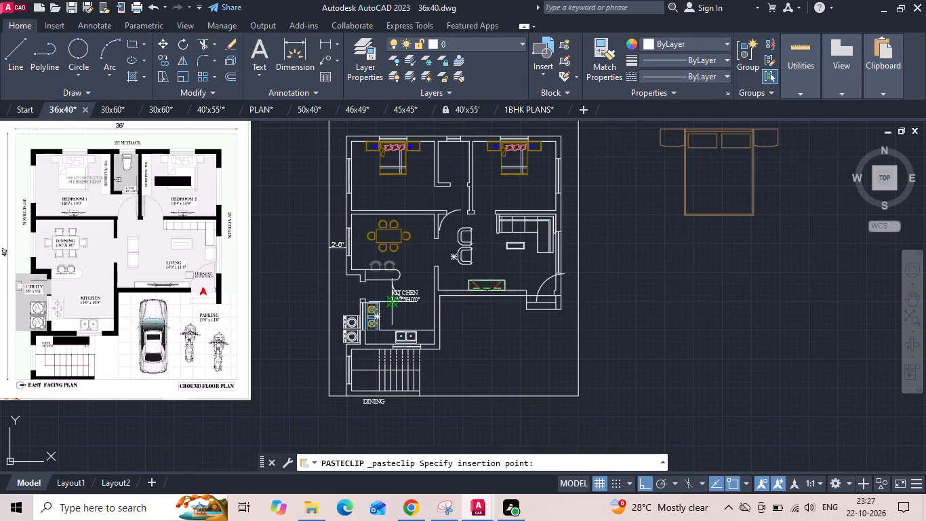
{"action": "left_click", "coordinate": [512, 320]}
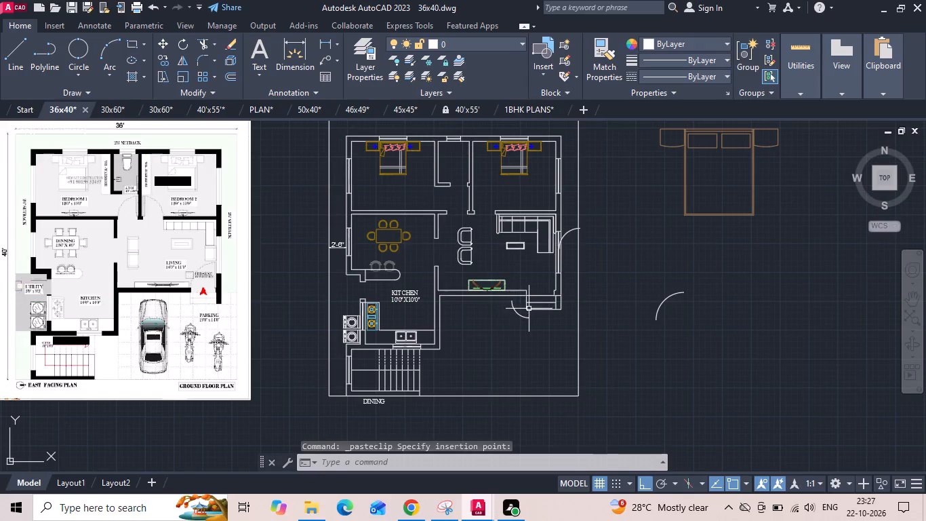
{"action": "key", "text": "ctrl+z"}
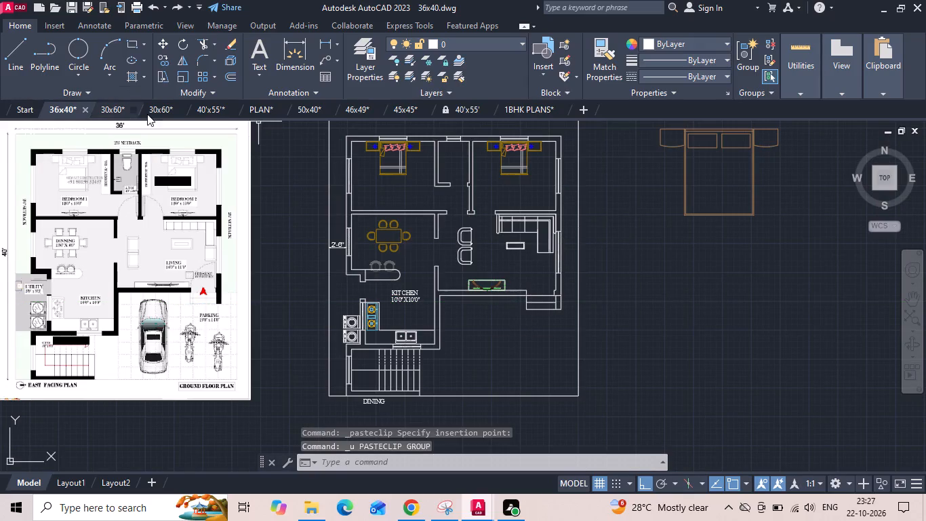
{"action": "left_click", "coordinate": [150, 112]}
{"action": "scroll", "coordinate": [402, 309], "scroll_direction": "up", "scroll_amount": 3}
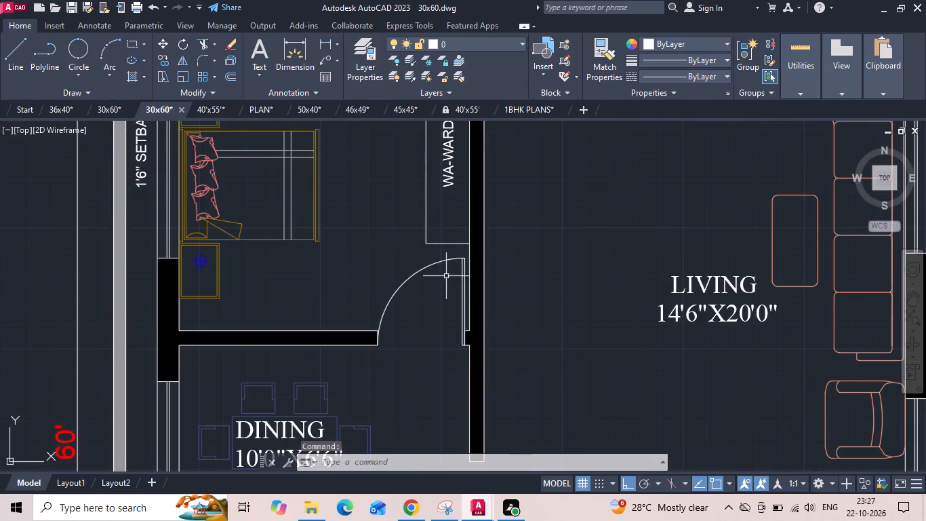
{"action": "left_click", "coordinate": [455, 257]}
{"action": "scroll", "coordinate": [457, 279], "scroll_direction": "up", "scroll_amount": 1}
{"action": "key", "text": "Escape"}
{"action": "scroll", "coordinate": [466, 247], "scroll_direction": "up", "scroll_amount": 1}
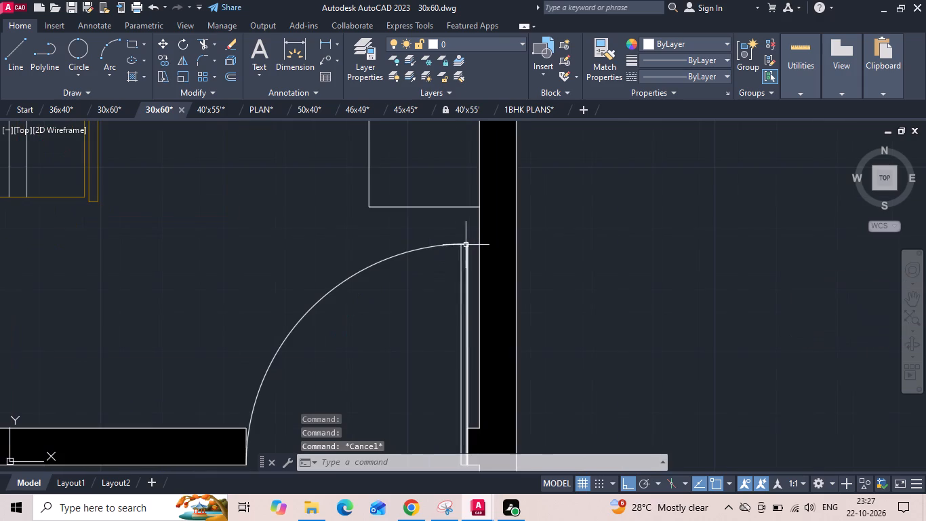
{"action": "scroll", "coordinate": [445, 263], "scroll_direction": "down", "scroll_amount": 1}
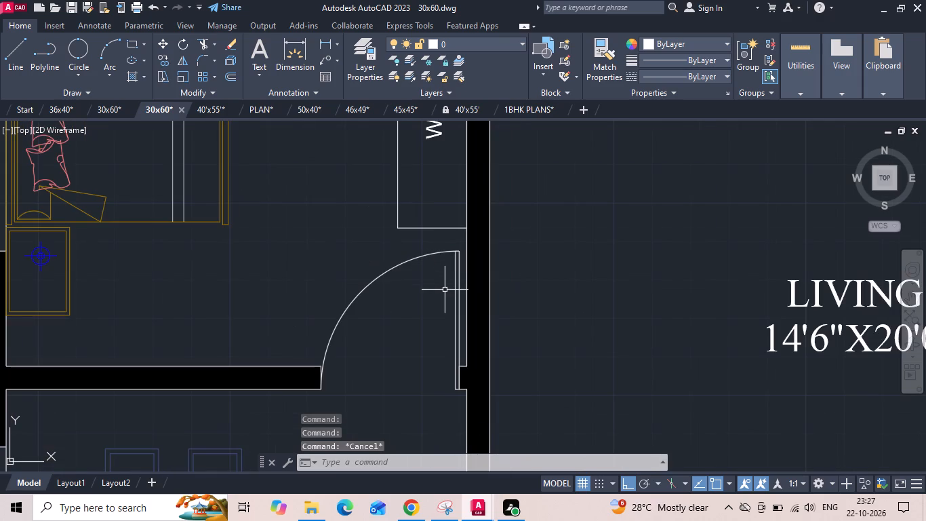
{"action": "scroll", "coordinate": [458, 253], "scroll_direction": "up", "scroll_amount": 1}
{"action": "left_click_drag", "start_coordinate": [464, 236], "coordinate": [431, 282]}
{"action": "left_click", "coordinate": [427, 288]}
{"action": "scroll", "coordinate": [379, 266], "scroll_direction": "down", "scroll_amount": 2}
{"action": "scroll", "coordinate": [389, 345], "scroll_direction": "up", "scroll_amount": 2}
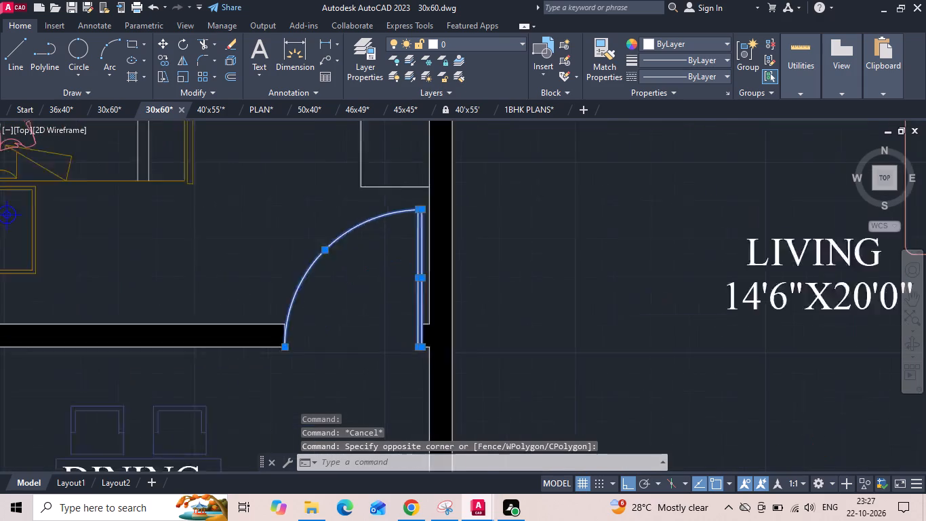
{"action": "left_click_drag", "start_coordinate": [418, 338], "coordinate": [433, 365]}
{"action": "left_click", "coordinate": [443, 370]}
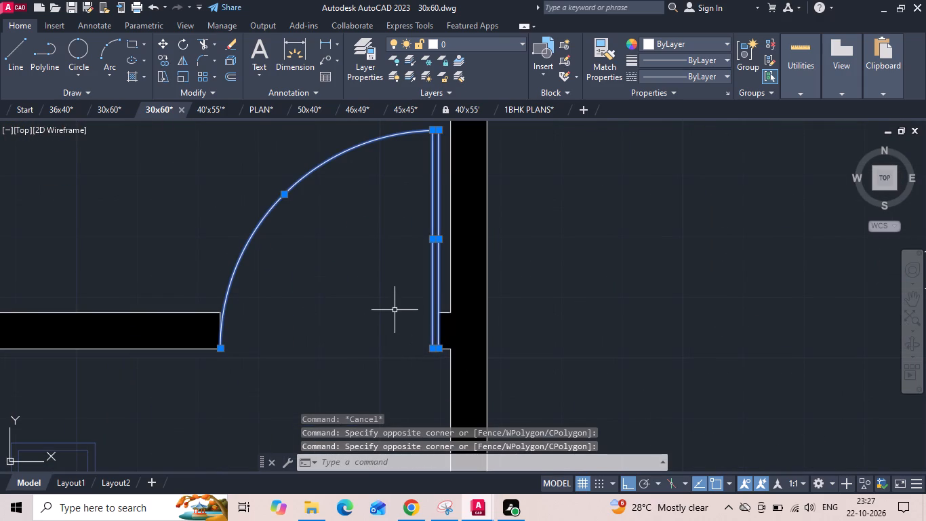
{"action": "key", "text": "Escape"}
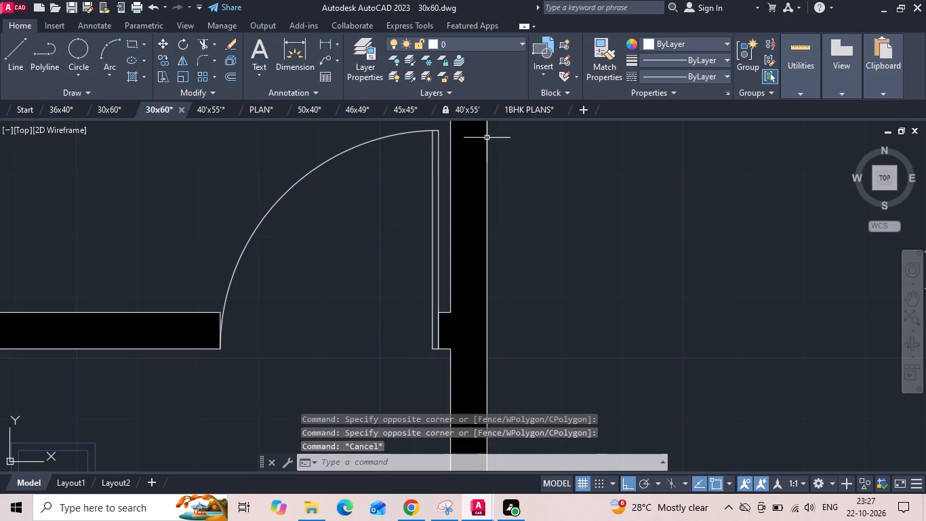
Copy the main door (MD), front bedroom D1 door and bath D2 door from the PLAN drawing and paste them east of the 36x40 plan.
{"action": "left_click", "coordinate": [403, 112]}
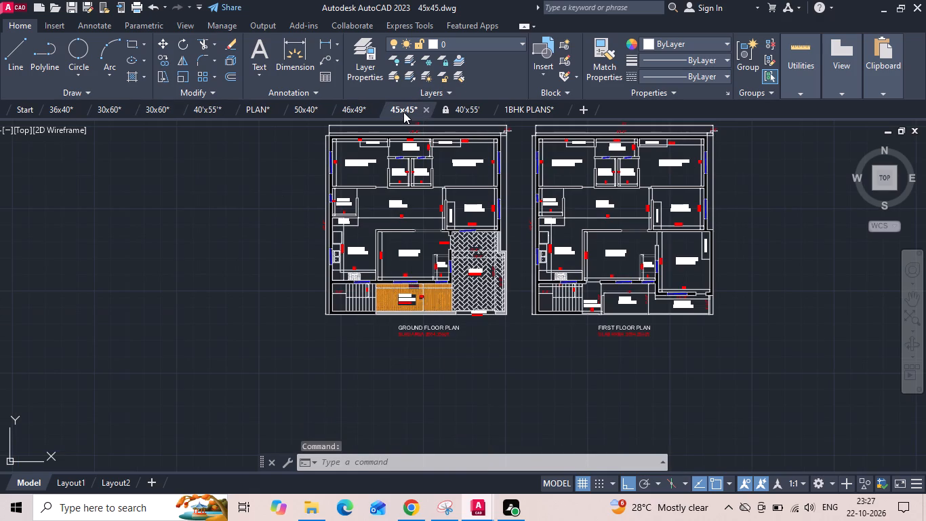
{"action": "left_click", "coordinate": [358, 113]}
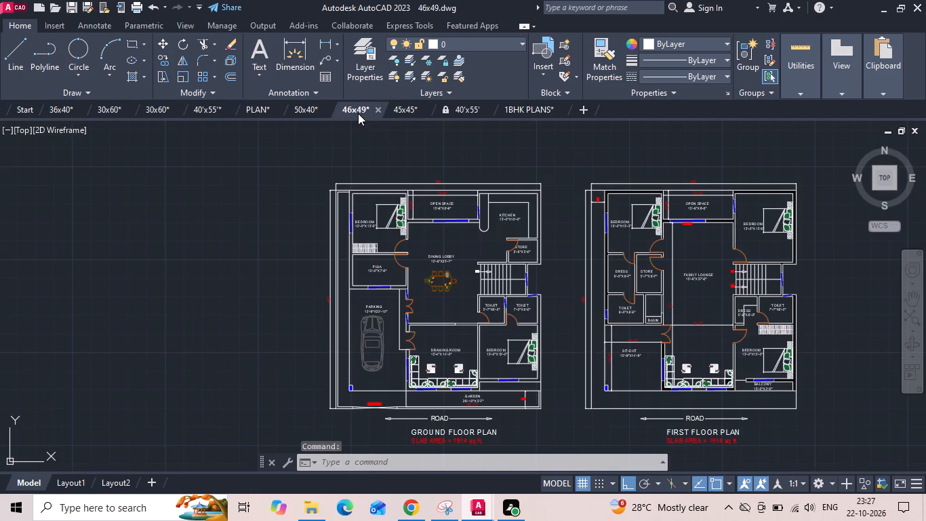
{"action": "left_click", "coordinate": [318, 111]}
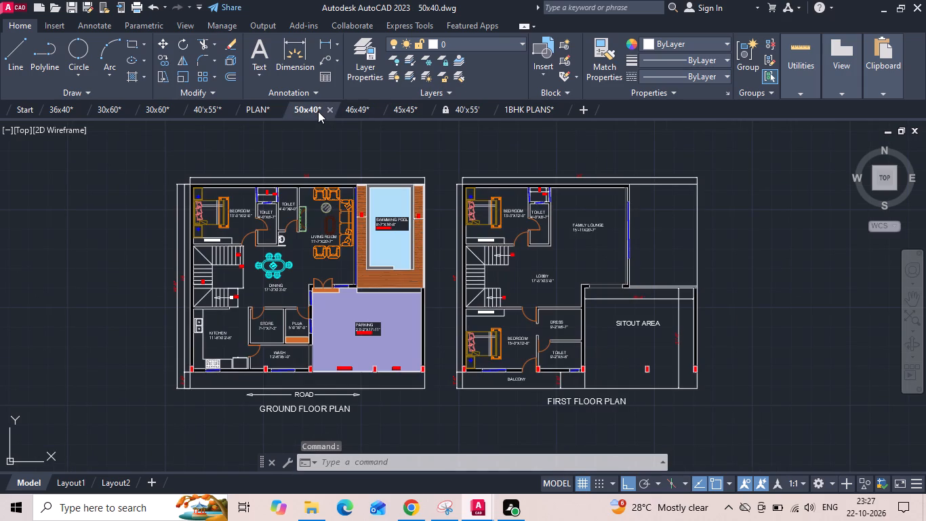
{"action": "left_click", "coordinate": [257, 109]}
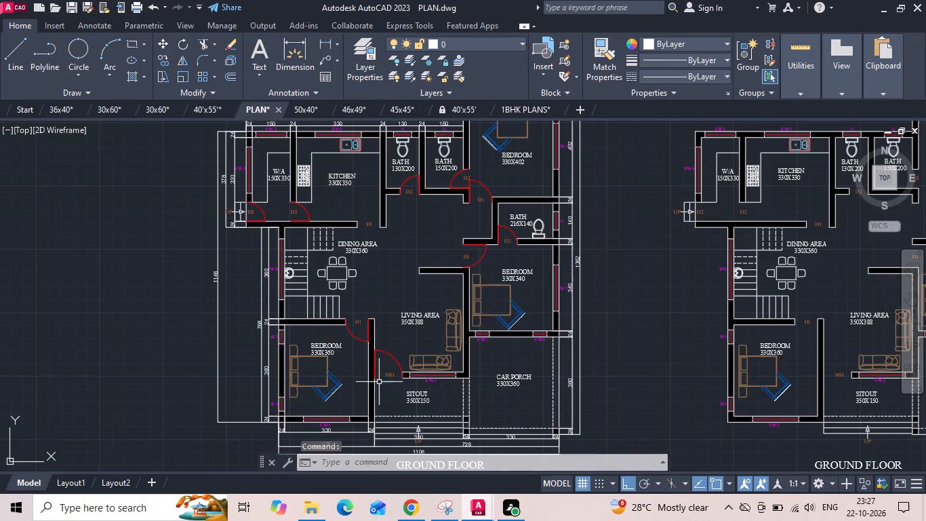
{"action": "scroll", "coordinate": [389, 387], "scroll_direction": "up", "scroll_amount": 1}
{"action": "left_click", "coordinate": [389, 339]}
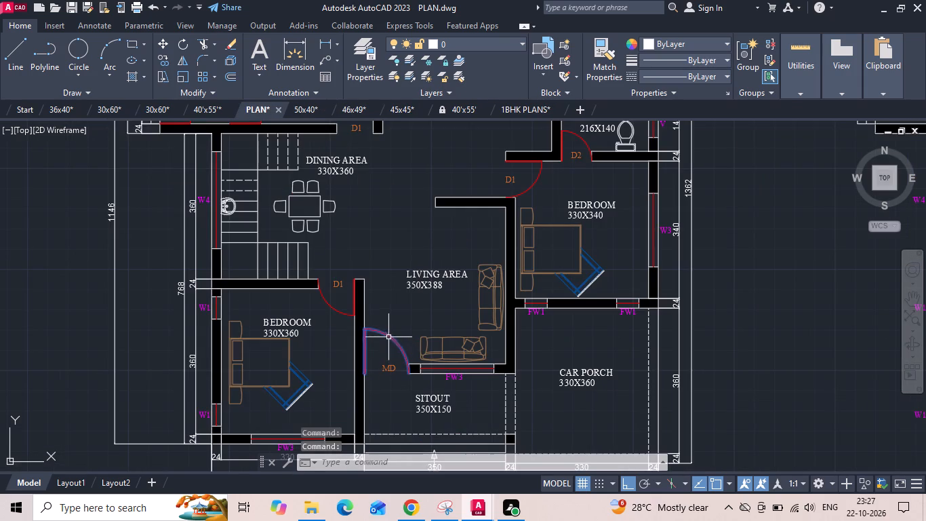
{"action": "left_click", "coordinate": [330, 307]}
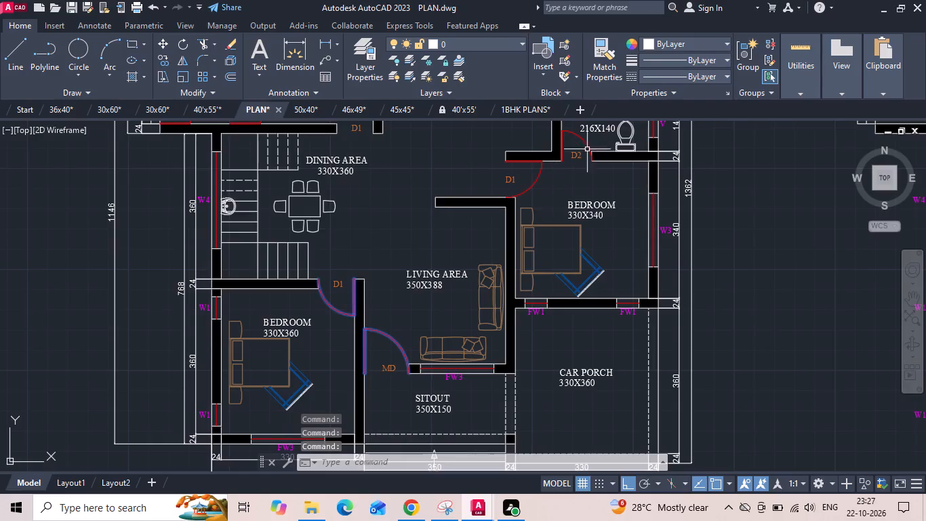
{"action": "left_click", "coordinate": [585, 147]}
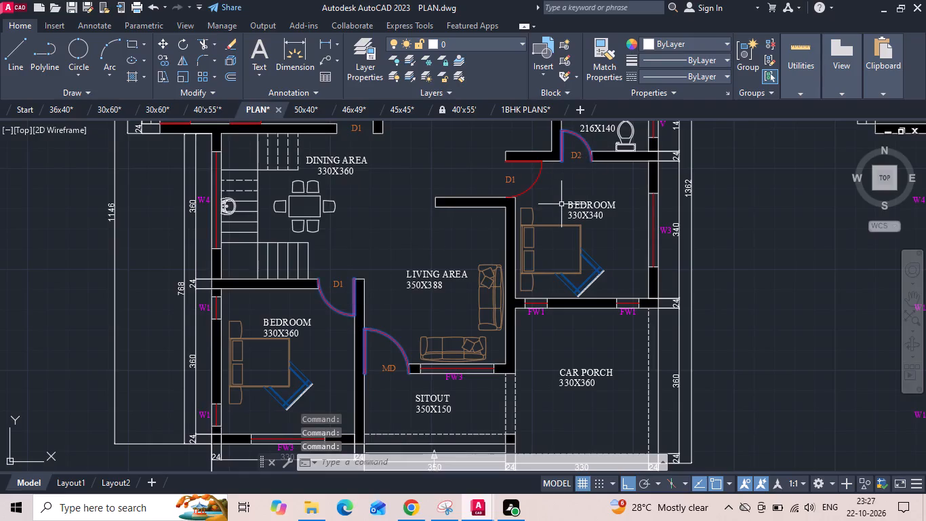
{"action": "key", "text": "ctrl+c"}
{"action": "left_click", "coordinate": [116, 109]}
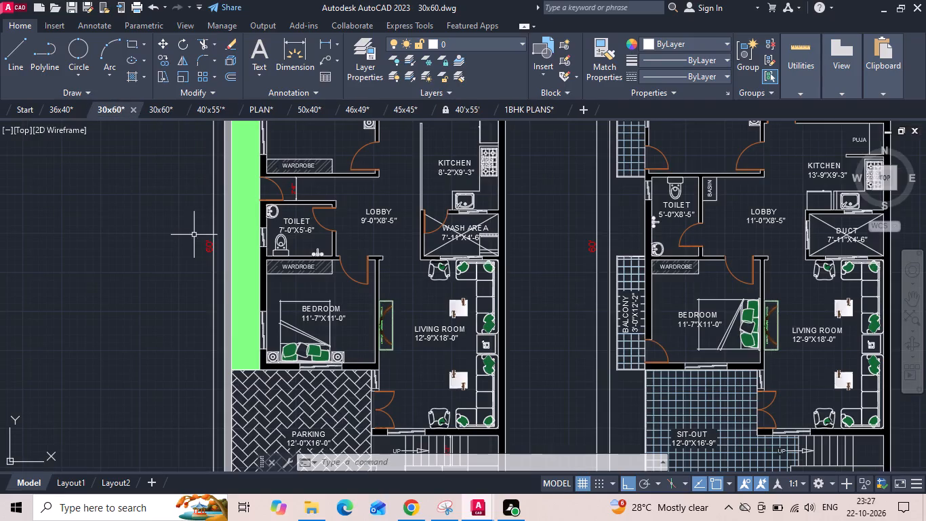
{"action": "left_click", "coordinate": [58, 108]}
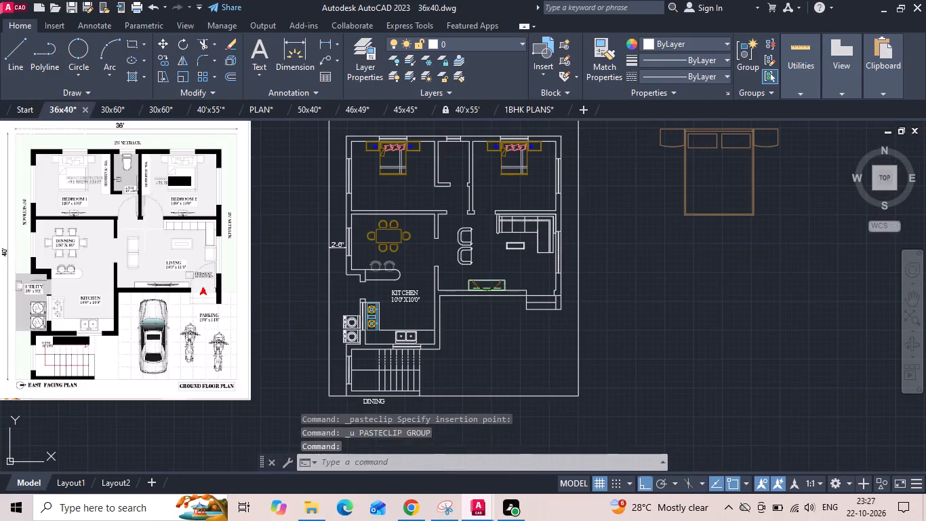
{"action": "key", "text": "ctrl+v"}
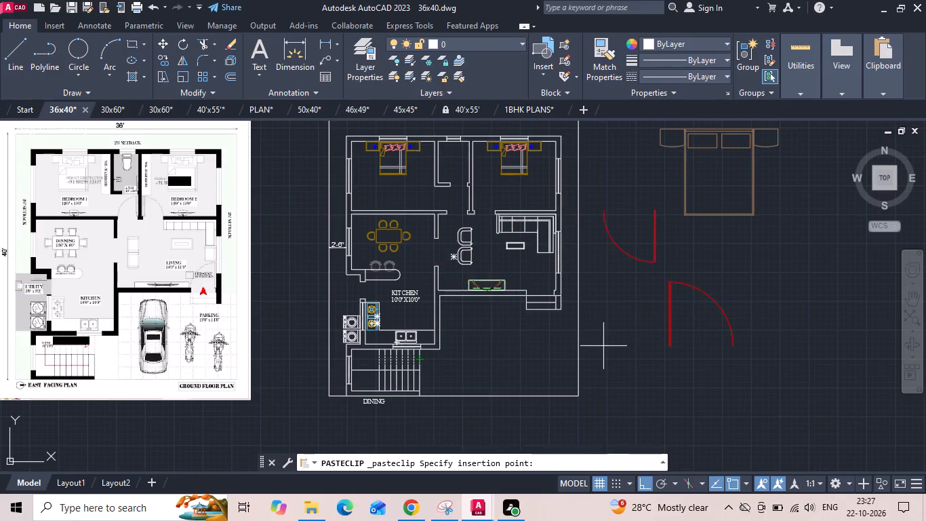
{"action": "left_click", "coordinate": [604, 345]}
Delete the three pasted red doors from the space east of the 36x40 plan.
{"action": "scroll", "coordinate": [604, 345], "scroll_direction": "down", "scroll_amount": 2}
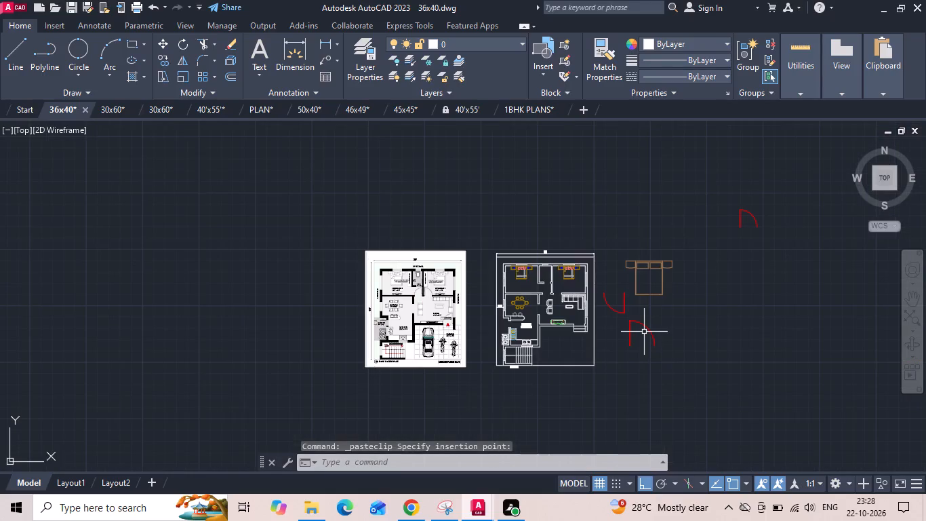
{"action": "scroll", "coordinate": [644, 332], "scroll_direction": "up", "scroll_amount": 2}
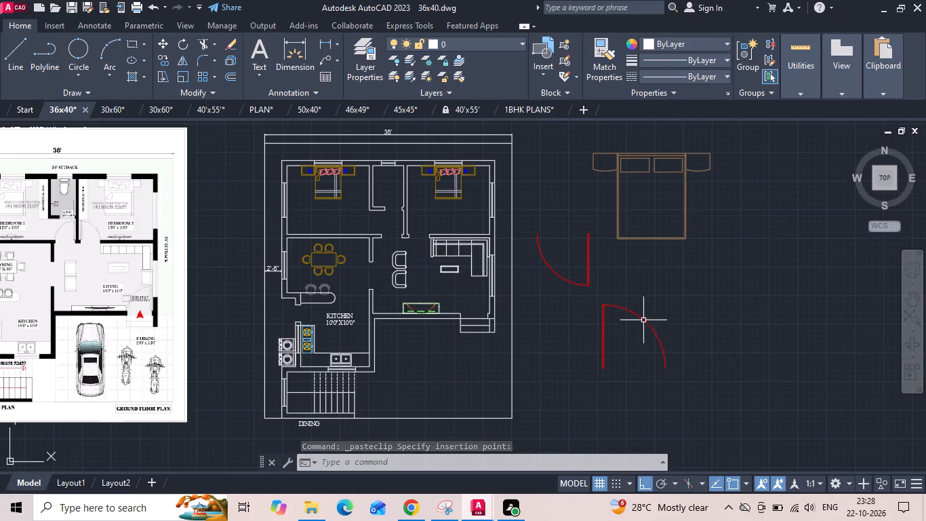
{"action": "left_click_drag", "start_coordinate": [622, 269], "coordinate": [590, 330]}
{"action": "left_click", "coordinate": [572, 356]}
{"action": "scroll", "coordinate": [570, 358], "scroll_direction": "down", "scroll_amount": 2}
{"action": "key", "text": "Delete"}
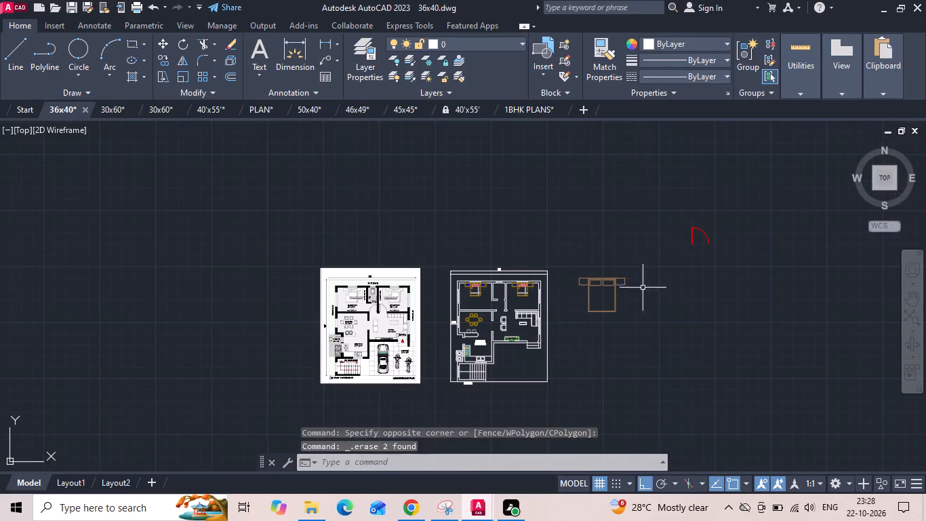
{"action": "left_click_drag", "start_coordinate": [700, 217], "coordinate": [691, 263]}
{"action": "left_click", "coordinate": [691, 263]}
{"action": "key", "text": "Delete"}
Insert the architectural Door - Imperial sample block in the open space southeast of the spare bed.
{"action": "type", "text": "tp"}
{"action": "key", "text": "space"}
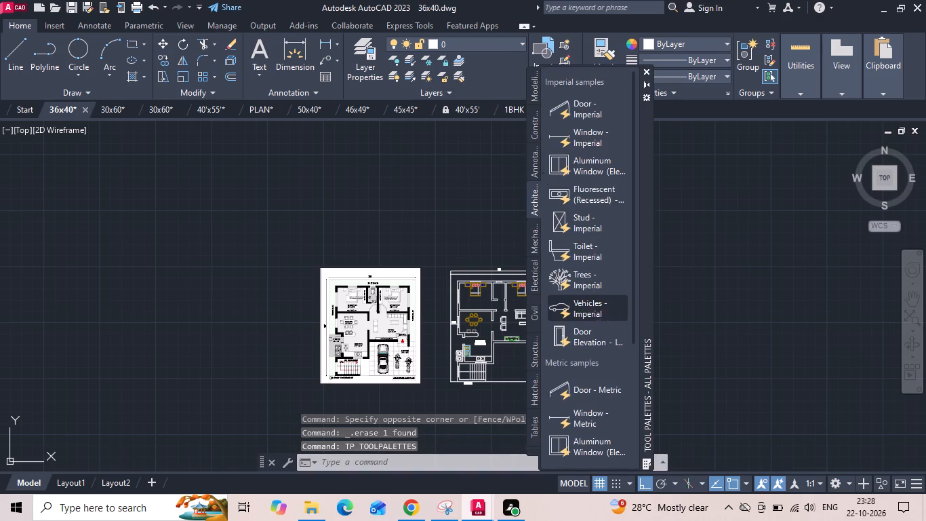
{"action": "left_click_drag", "start_coordinate": [580, 111], "coordinate": [706, 357]}
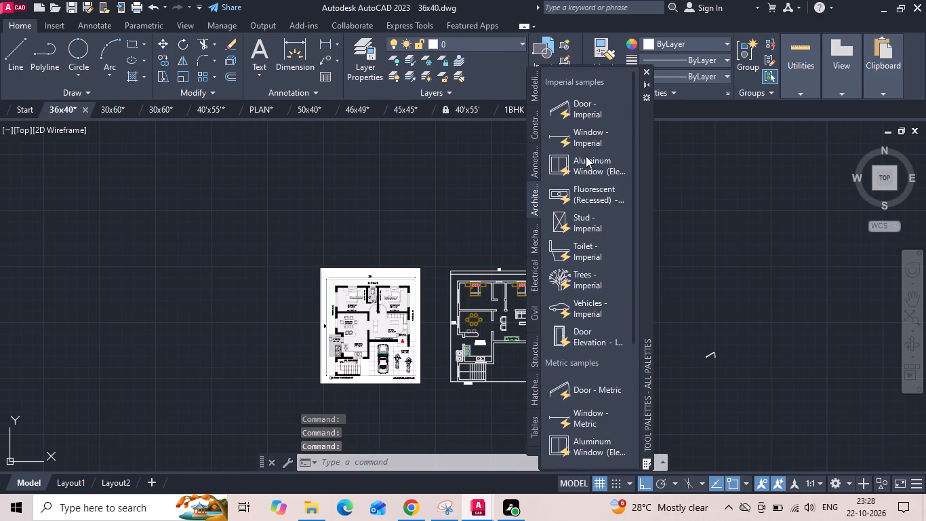
{"action": "left_click", "coordinate": [643, 70]}
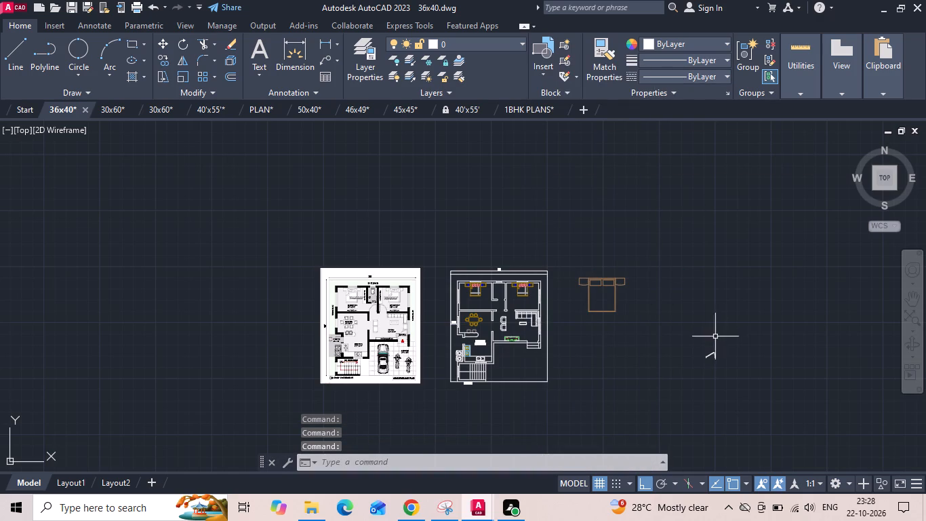
Move the inserted imperial door block close to the plan, just east of the plot boundary near the entrance steps.
{"action": "left_click_drag", "start_coordinate": [712, 346], "coordinate": [707, 360]}
{"action": "left_click", "coordinate": [706, 362]}
{"action": "right_click", "coordinate": [704, 363]}
{"action": "left_click", "coordinate": [709, 242]}
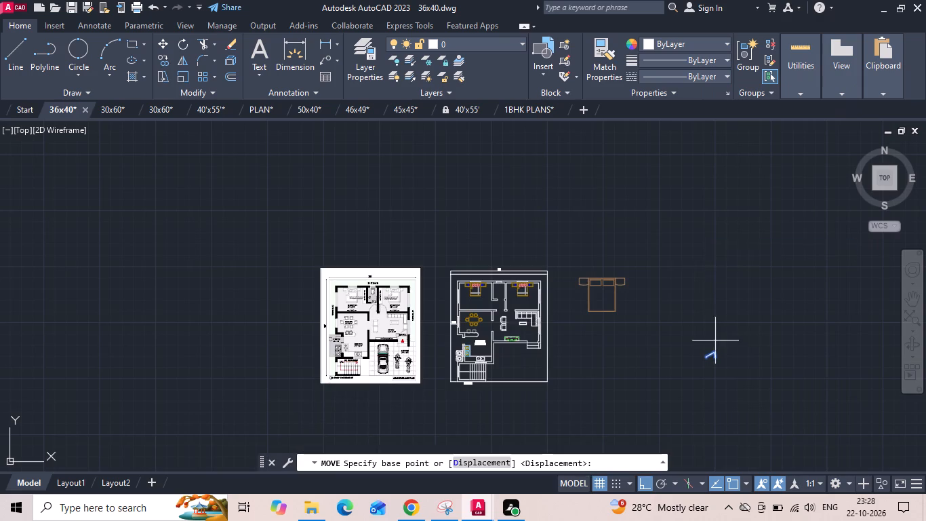
{"action": "scroll", "coordinate": [715, 341], "scroll_direction": "up", "scroll_amount": 2}
{"action": "left_click", "coordinate": [704, 389]}
{"action": "left_click", "coordinate": [331, 313]}
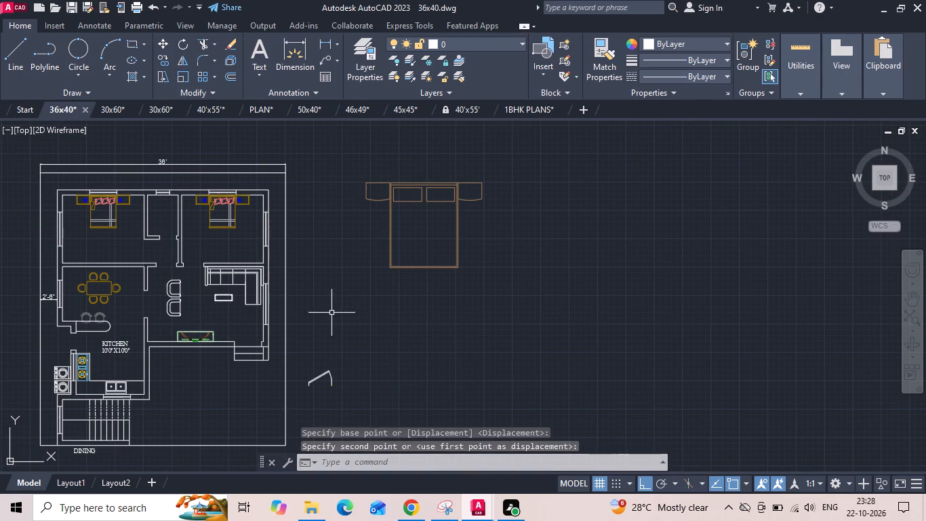
{"action": "middle_click_drag", "start_coordinate": [334, 324], "coordinate": [525, 259]}
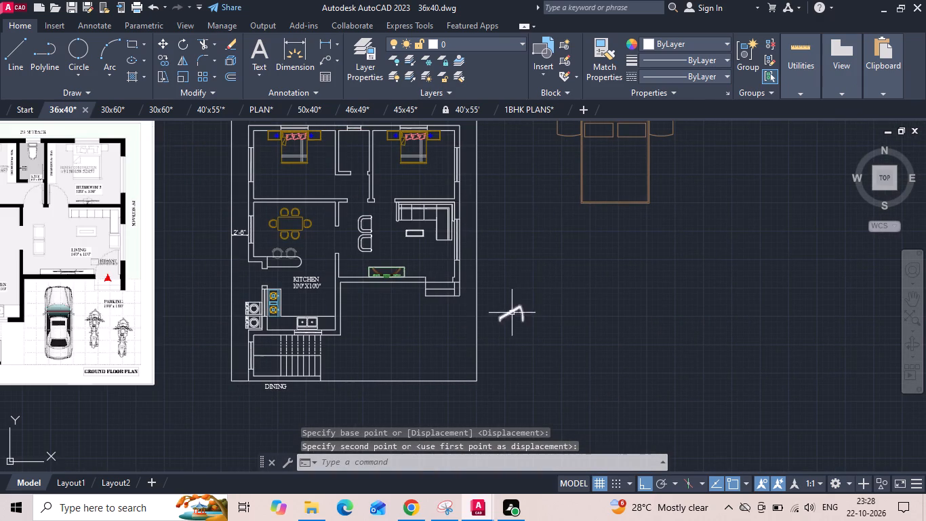
{"action": "scroll", "coordinate": [511, 315], "scroll_direction": "up", "scroll_amount": 2}
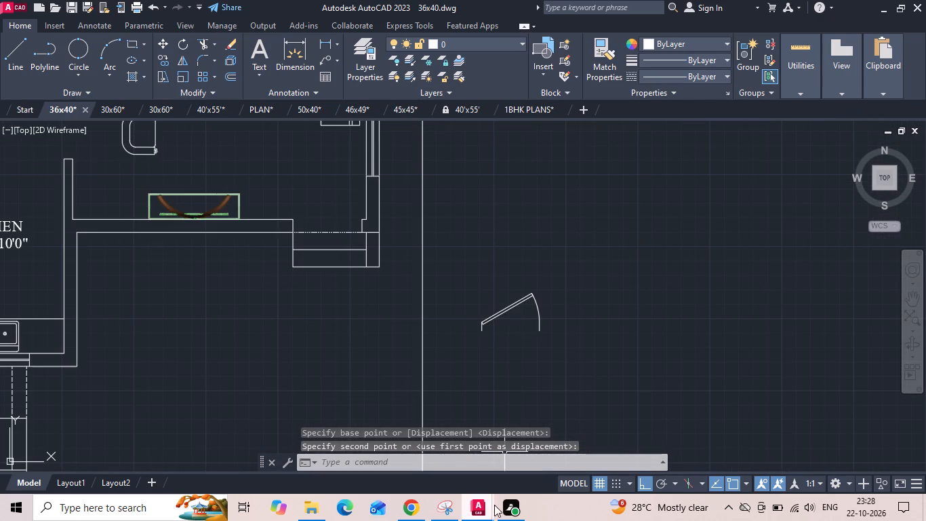
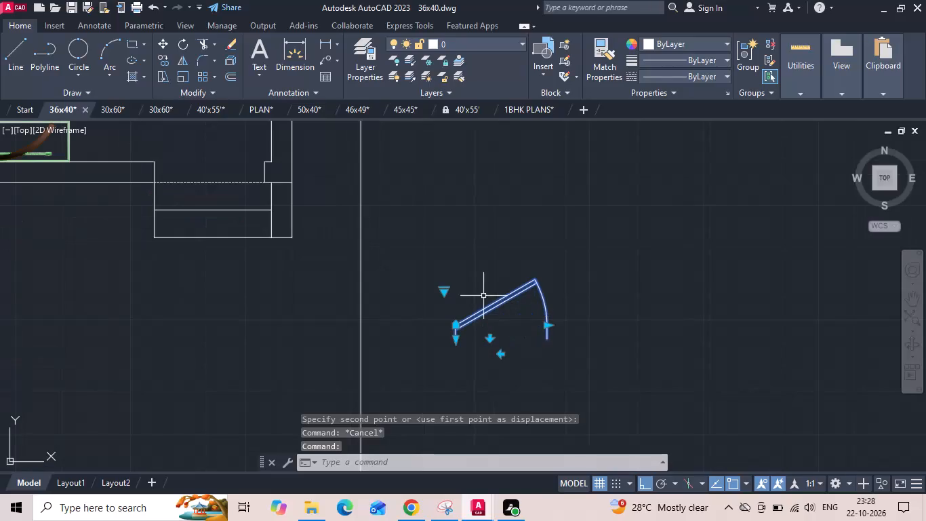
Set the door block outside the plan to its Open 90º state.
{"action": "left_click", "coordinate": [439, 294]}
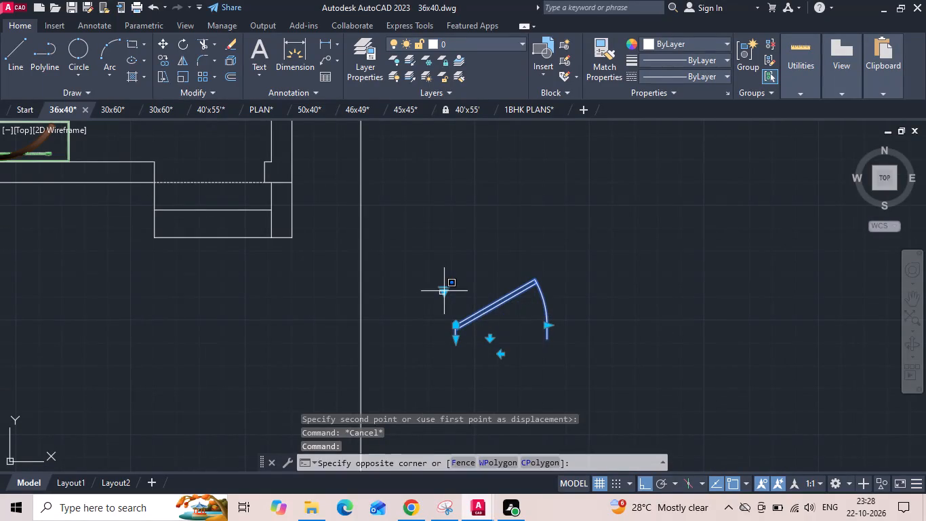
{"action": "left_click", "coordinate": [441, 294]}
{"action": "left_click", "coordinate": [443, 293]}
{"action": "left_click", "coordinate": [476, 348]}
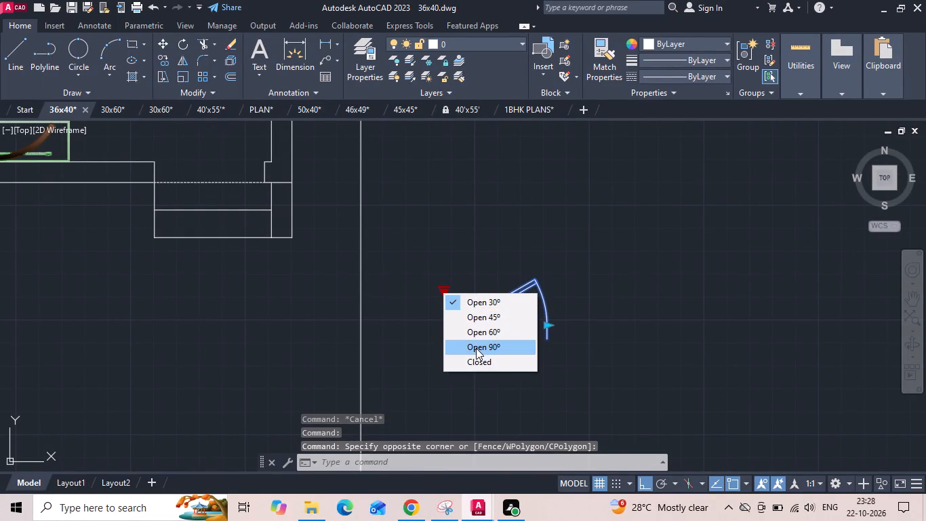
Narrow the door block's opening width to about 2'-4".
{"action": "scroll", "coordinate": [539, 337], "scroll_direction": "up", "scroll_amount": 2}
{"action": "left_click", "coordinate": [559, 307]}
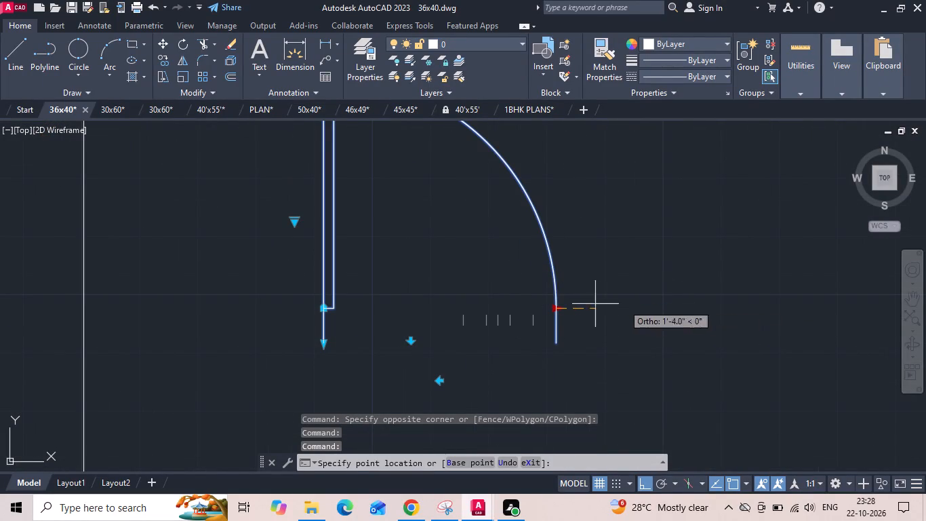
{"action": "left_click", "coordinate": [485, 328]}
Check the door block's width with a linear dimension, without placing the dimension.
{"action": "left_click", "coordinate": [329, 48]}
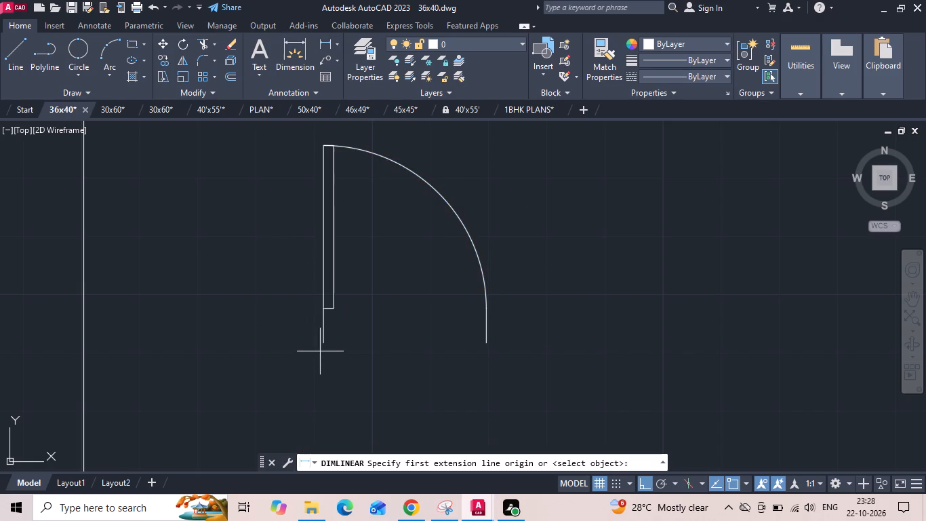
{"action": "left_click", "coordinate": [323, 348]}
{"action": "left_click", "coordinate": [484, 341]}
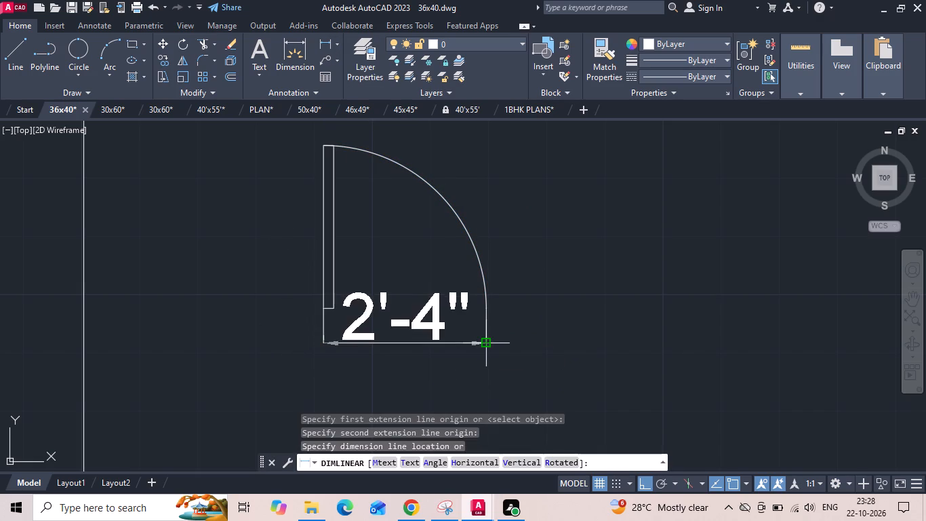
{"action": "key", "text": "Escape"}
Stretch the door block's width slightly to the next larger size.
{"action": "left_click", "coordinate": [484, 322]}
{"action": "left_click", "coordinate": [475, 336]}
{"action": "left_click_drag", "start_coordinate": [494, 329], "coordinate": [485, 333]}
{"action": "left_click", "coordinate": [464, 338]}
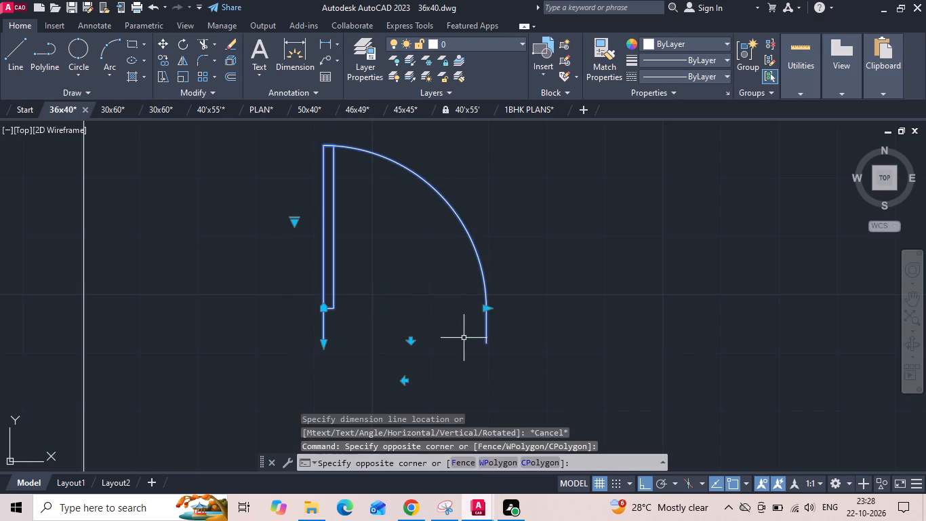
{"action": "left_click", "coordinate": [485, 311]}
{"action": "left_click", "coordinate": [498, 311]}
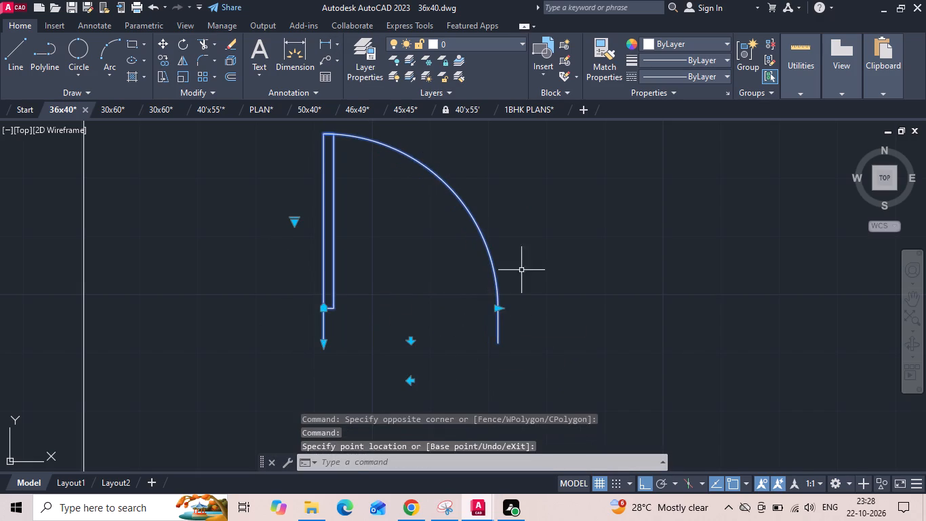
{"action": "key", "text": "Escape"}
Mirror the door block about a vertical line beside it, erasing the source object.
{"action": "scroll", "coordinate": [557, 260], "scroll_direction": "down", "scroll_amount": 2}
{"action": "left_click_drag", "start_coordinate": [558, 271], "coordinate": [548, 273]}
{"action": "left_click", "coordinate": [476, 285]}
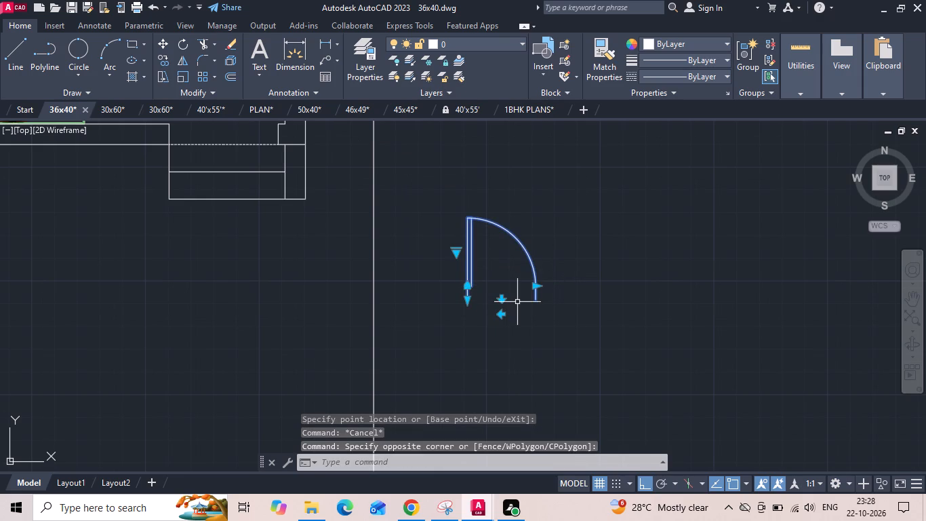
{"action": "key", "text": "m"}
{"action": "key", "text": "i"}
{"action": "key", "text": "space"}
{"action": "left_click_drag", "start_coordinate": [574, 217], "coordinate": [567, 269]}
{"action": "left_click", "coordinate": [557, 306]}
{"action": "type", "text": "y"}
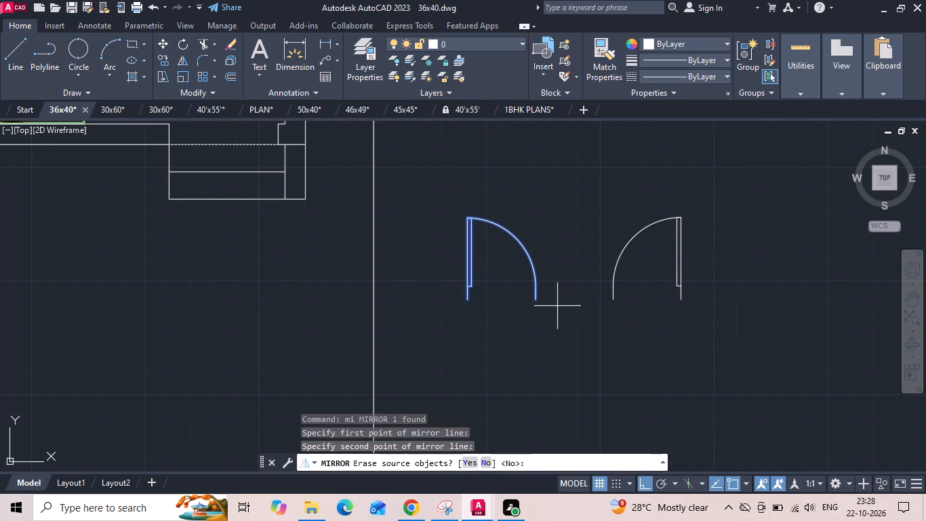
{"action": "key", "text": "space"}
Move the mirrored door by its lower jamb end into the opening of the small room between the two bedrooms.
{"action": "left_click_drag", "start_coordinate": [631, 279], "coordinate": [621, 275]}
{"action": "left_click", "coordinate": [582, 244]}
{"action": "right_click", "coordinate": [582, 244]}
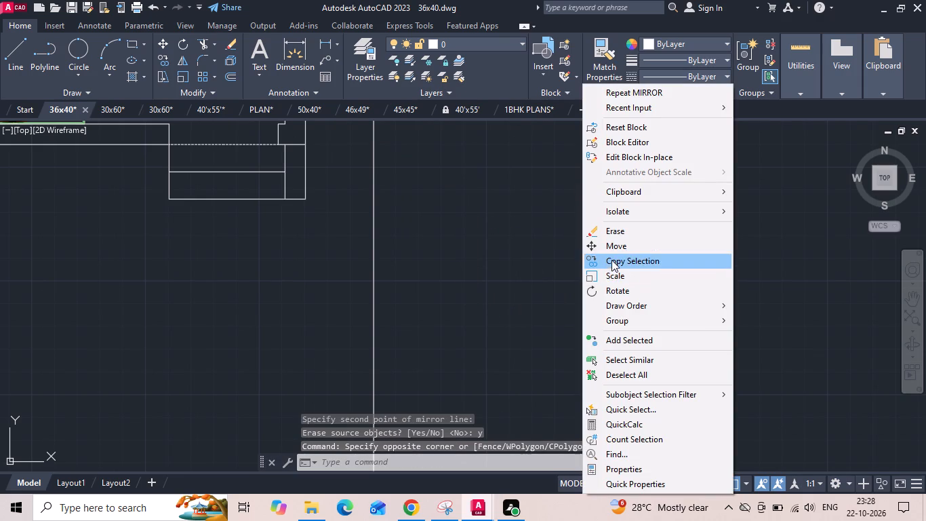
{"action": "left_click", "coordinate": [611, 252]}
{"action": "left_click", "coordinate": [612, 298]}
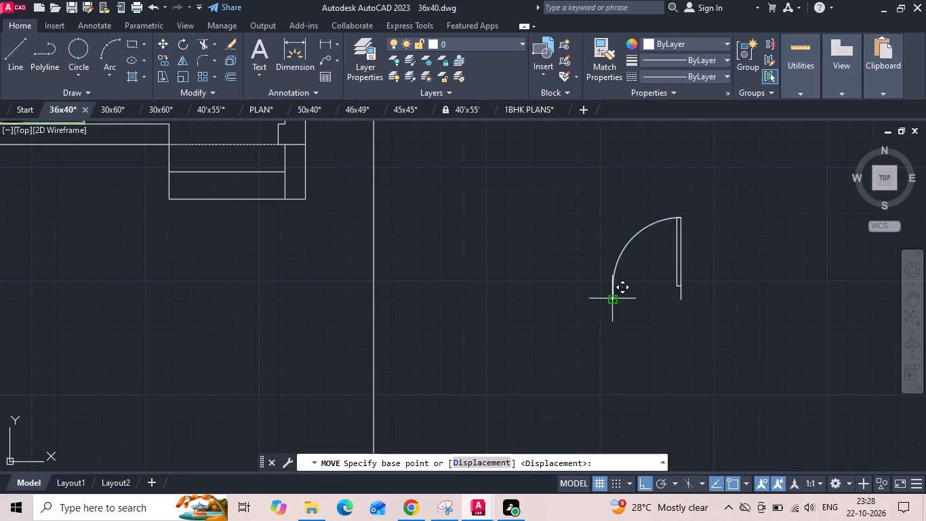
{"action": "scroll", "coordinate": [616, 314], "scroll_direction": "down", "scroll_amount": 3}
{"action": "scroll", "coordinate": [421, 163], "scroll_direction": "up", "scroll_amount": 3}
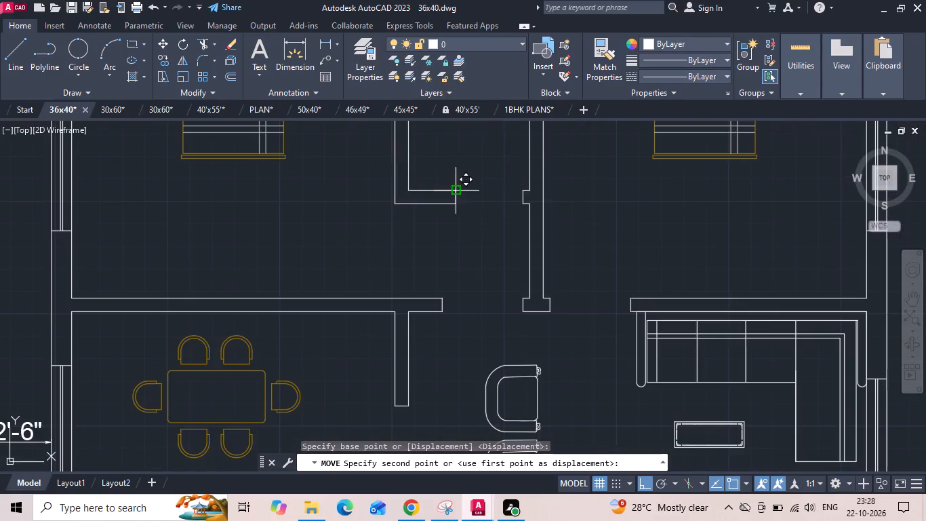
{"action": "left_click", "coordinate": [456, 207]}
Copy the small room's door to the west bedroom's opening, placing it at the end of the wall above the dining area.
{"action": "left_click", "coordinate": [474, 157]}
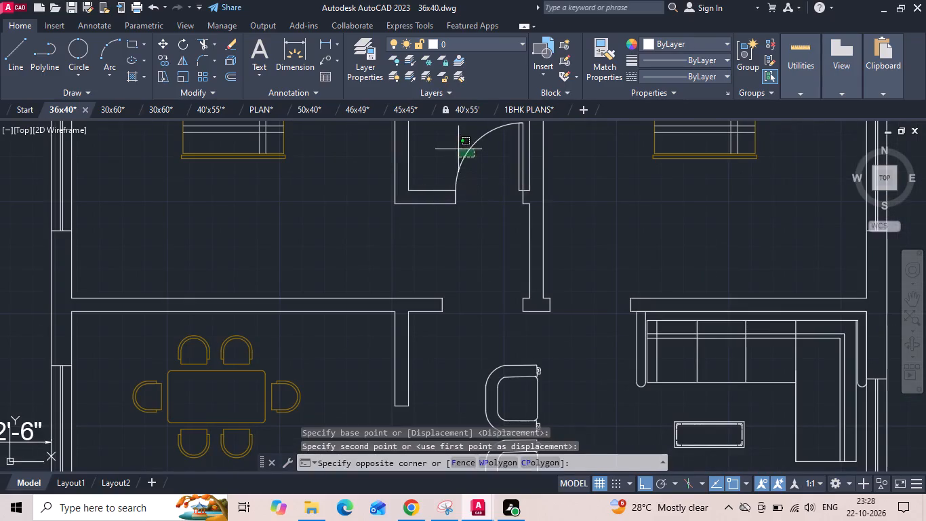
{"action": "left_click", "coordinate": [458, 149]}
{"action": "right_click", "coordinate": [458, 149]}
{"action": "left_click", "coordinate": [487, 257]}
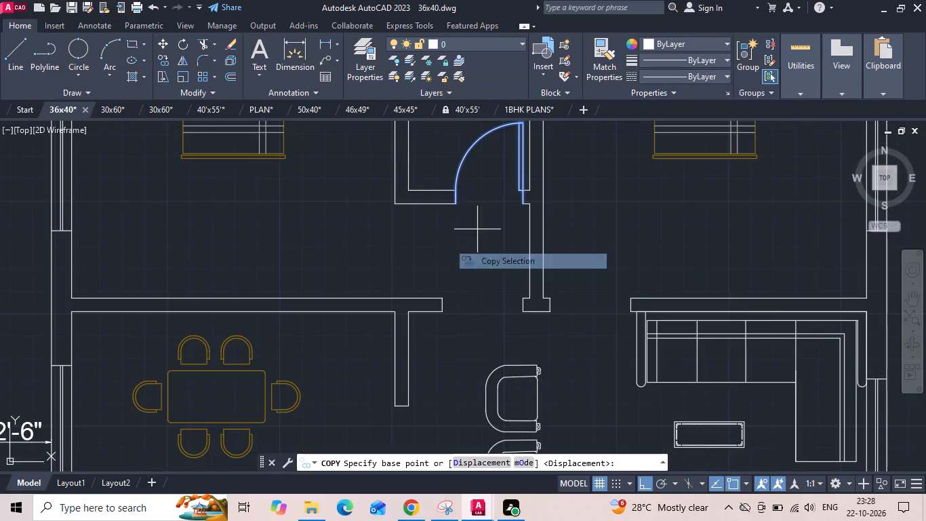
{"action": "left_click", "coordinate": [457, 204]}
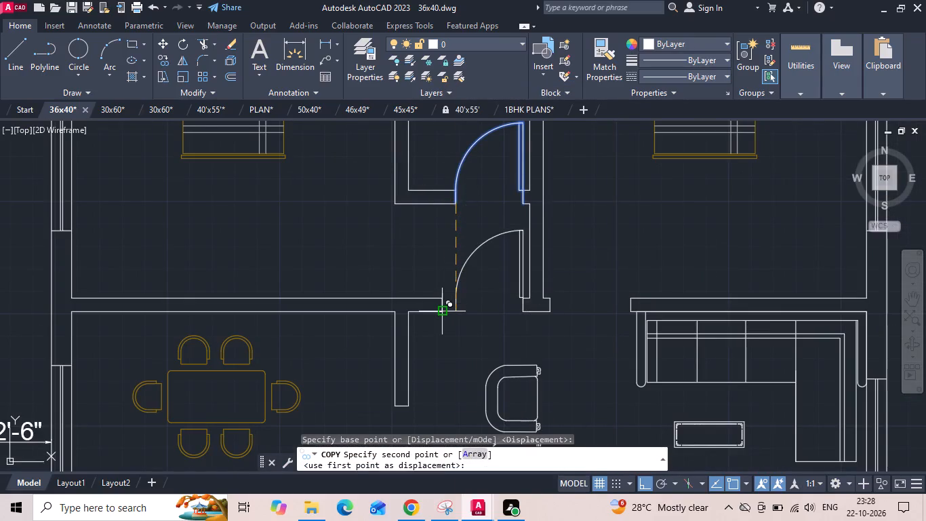
{"action": "left_click", "coordinate": [441, 314]}
{"action": "scroll", "coordinate": [475, 291], "scroll_direction": "up", "scroll_amount": 1}
{"action": "key", "text": "Escape"}
Move the west bedroom door so its hinge end meets the corner of the central wall's pier.
{"action": "left_click_drag", "start_coordinate": [446, 277], "coordinate": [434, 267]}
{"action": "left_click", "coordinate": [414, 247]}
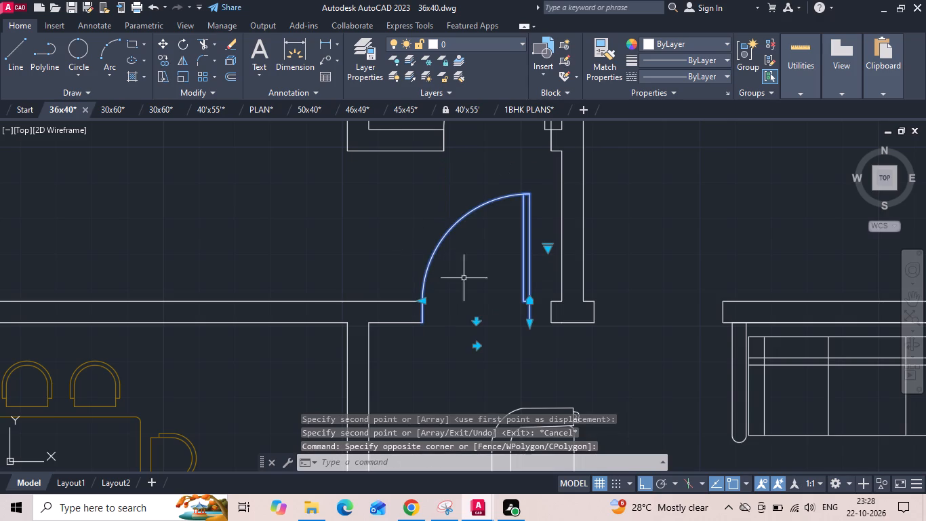
{"action": "right_click", "coordinate": [470, 286]}
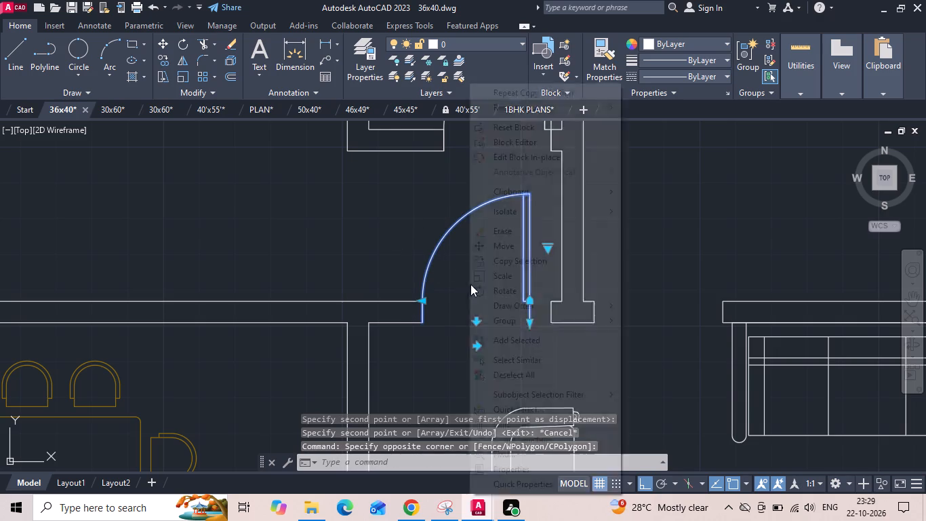
{"action": "left_click", "coordinate": [510, 248]}
{"action": "scroll", "coordinate": [520, 328], "scroll_direction": "up", "scroll_amount": 2}
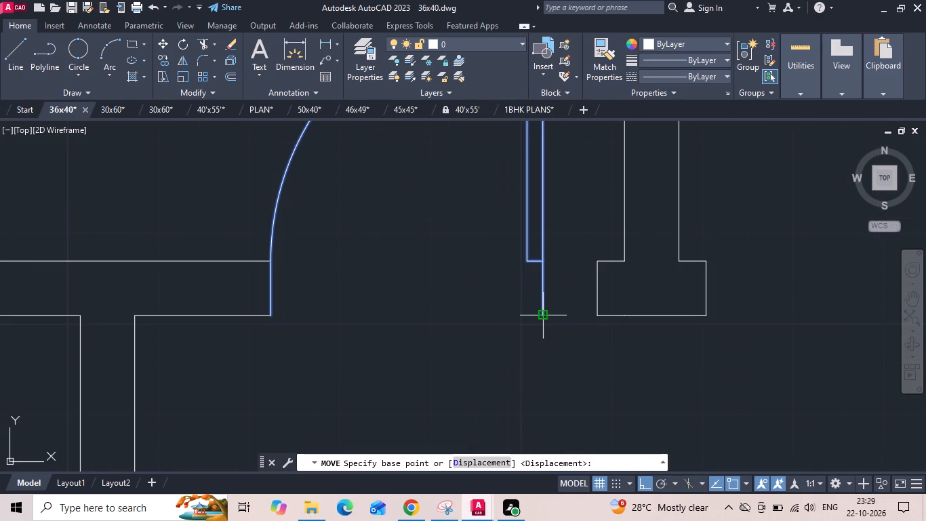
{"action": "left_click", "coordinate": [544, 315]}
{"action": "left_click", "coordinate": [596, 320]}
Stretch the west bedroom door's width to reach the wall end on the opposite side of the opening.
{"action": "left_click_drag", "start_coordinate": [447, 310], "coordinate": [421, 304]}
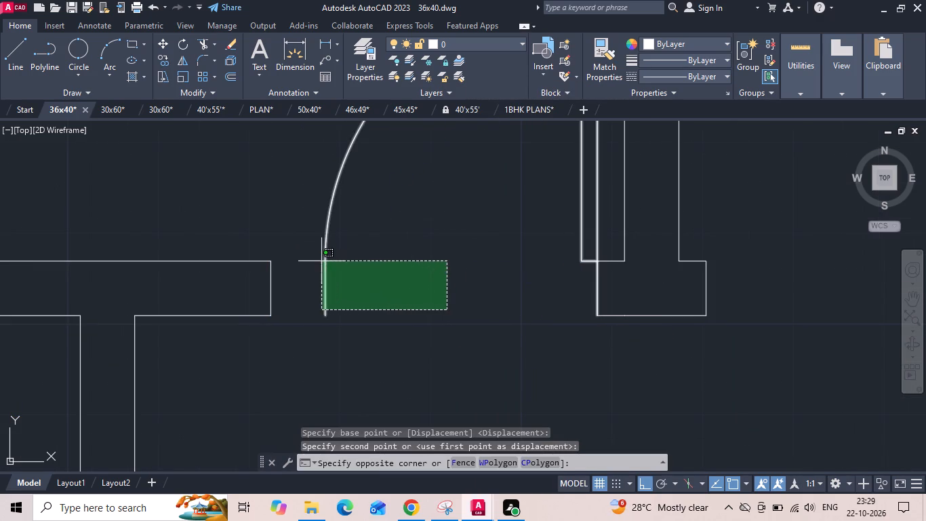
{"action": "left_click", "coordinate": [321, 261]}
{"action": "left_click", "coordinate": [327, 261]}
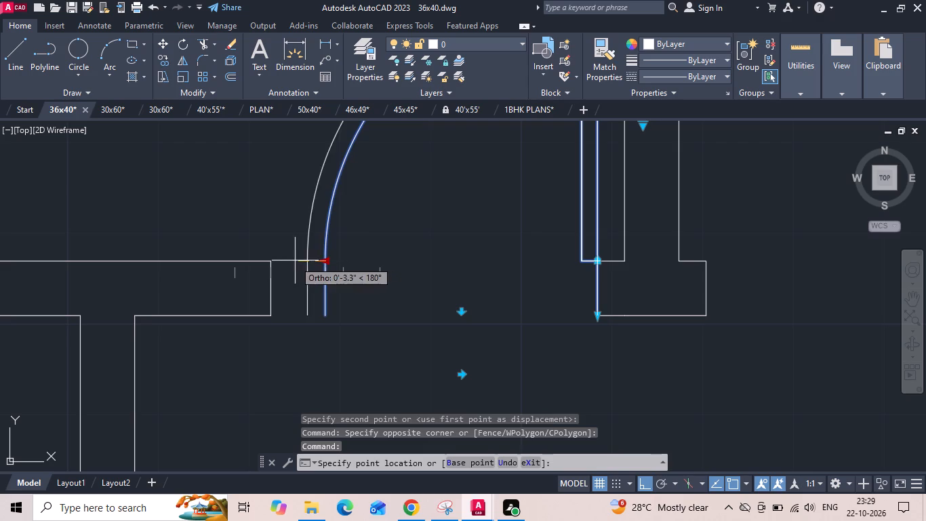
{"action": "left_click", "coordinate": [274, 260]}
{"action": "scroll", "coordinate": [339, 320], "scroll_direction": "down", "scroll_amount": 2}
{"action": "key", "text": "Escape"}
Mirror the west bedroom door about a vertical line through the central pier's midpoint, keeping the source object.
{"action": "left_click_drag", "start_coordinate": [371, 256], "coordinate": [362, 231]}
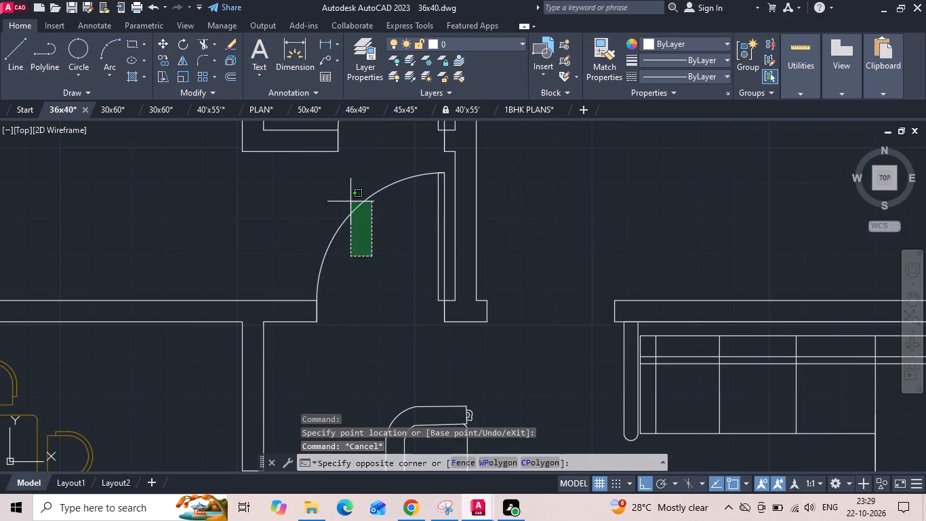
{"action": "left_click", "coordinate": [350, 200]}
{"action": "type", "text": "mi"}
{"action": "key", "text": "space"}
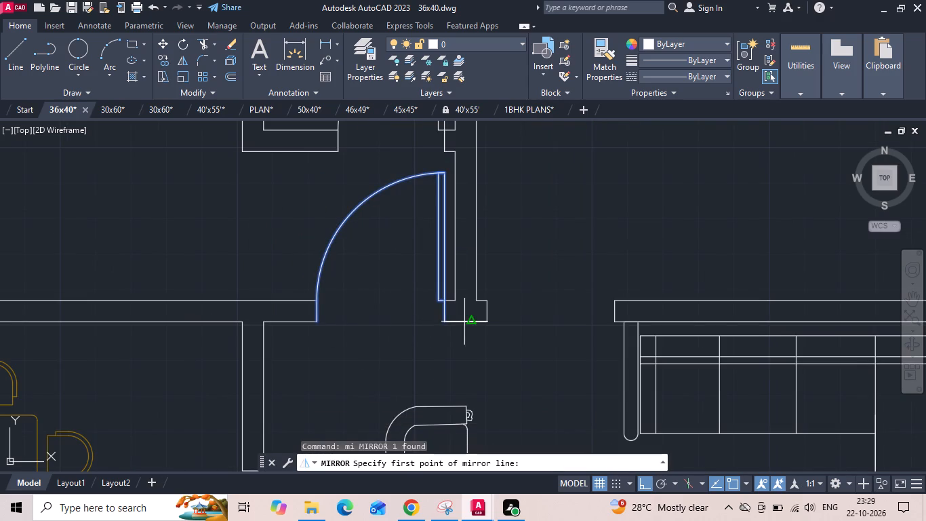
{"action": "left_click", "coordinate": [465, 322]}
{"action": "left_click", "coordinate": [448, 360]}
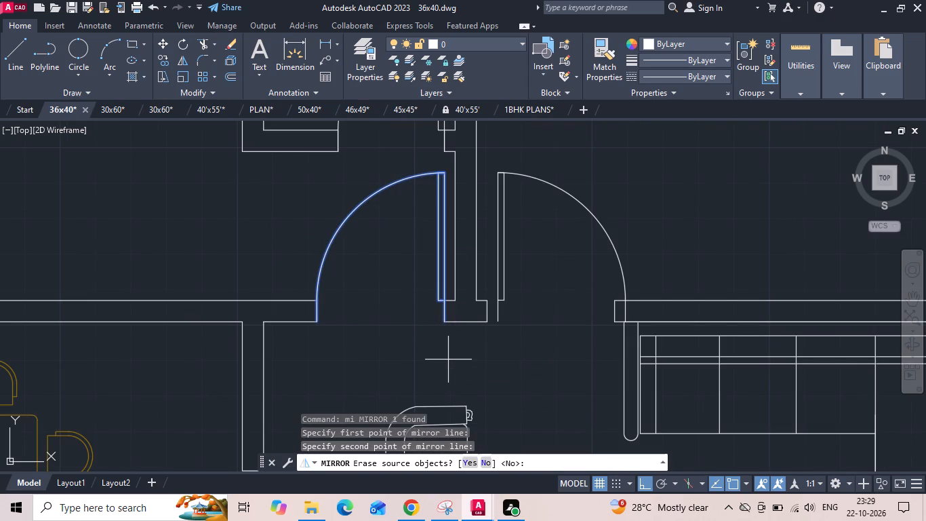
{"action": "key", "text": "n"}
{"action": "key", "text": "space"}
Move the mirrored door so its swing end meets the wall end at the east bedroom opening.
{"action": "left_click_drag", "start_coordinate": [578, 237], "coordinate": [573, 227]}
{"action": "left_click", "coordinate": [551, 178]}
{"action": "right_click_drag", "start_coordinate": [548, 176], "coordinate": [534, 166]}
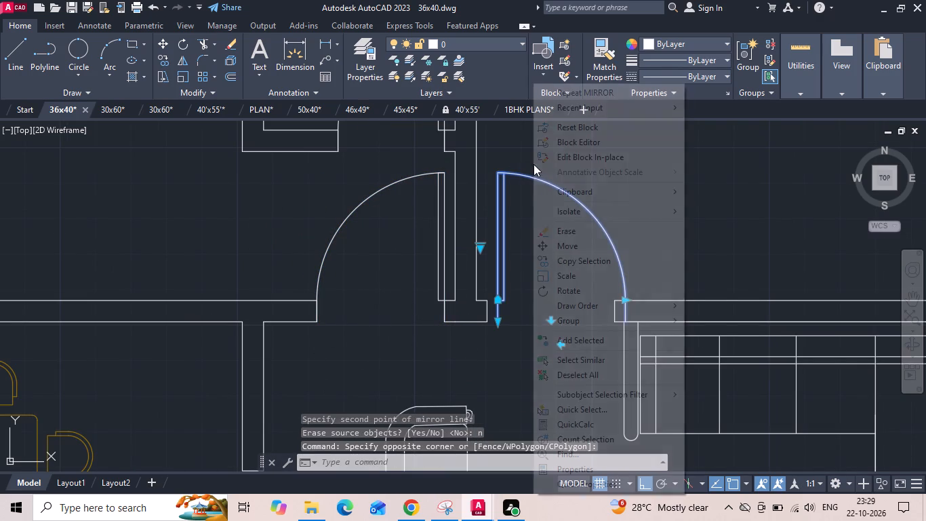
{"action": "left_click", "coordinate": [564, 244]}
{"action": "scroll", "coordinate": [628, 333], "scroll_direction": "up", "scroll_amount": 2}
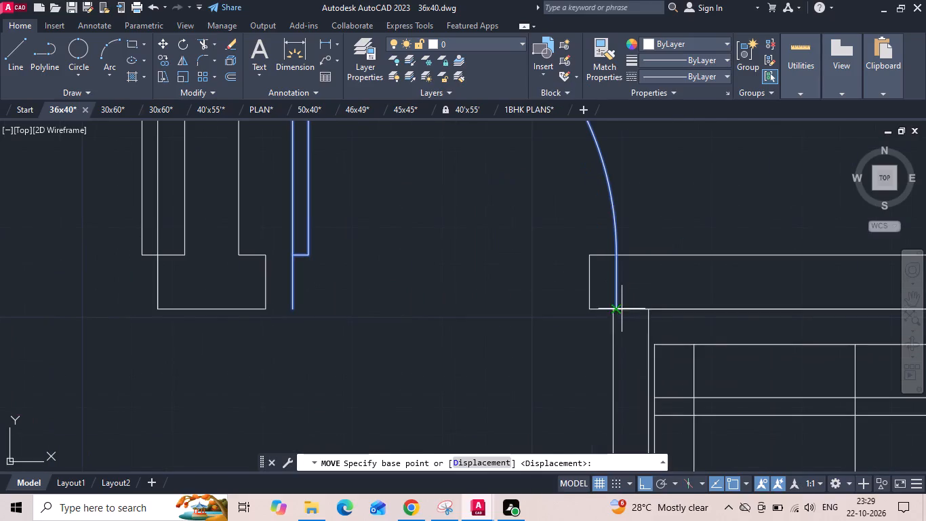
{"action": "left_click", "coordinate": [618, 306]}
{"action": "left_click", "coordinate": [594, 310]}
Copy the small room's door freely, with Ortho off, to just outside the kitchen's exterior wall opening.
{"action": "scroll", "coordinate": [550, 307], "scroll_direction": "down", "scroll_amount": 4}
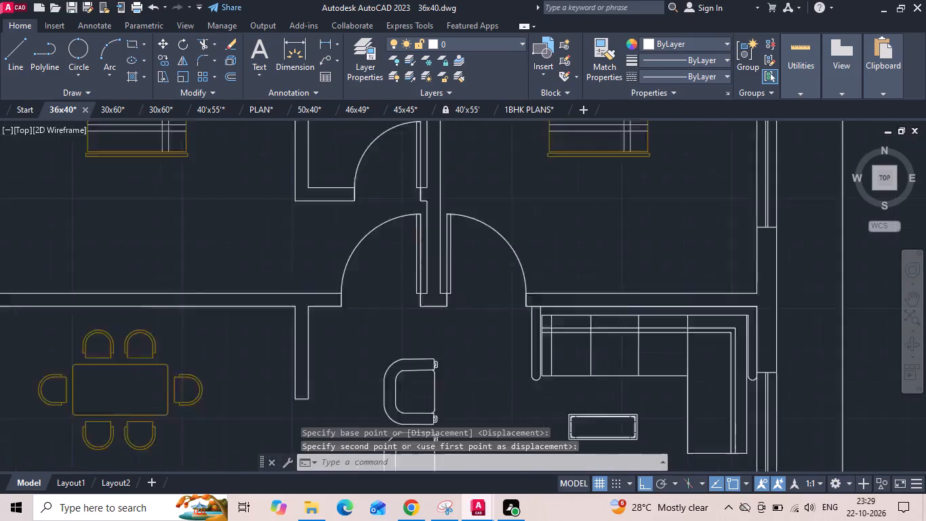
{"action": "scroll", "coordinate": [439, 303], "scroll_direction": "down", "scroll_amount": 1}
{"action": "left_click", "coordinate": [416, 231]}
{"action": "left_click", "coordinate": [414, 245]}
{"action": "right_click", "coordinate": [414, 245]}
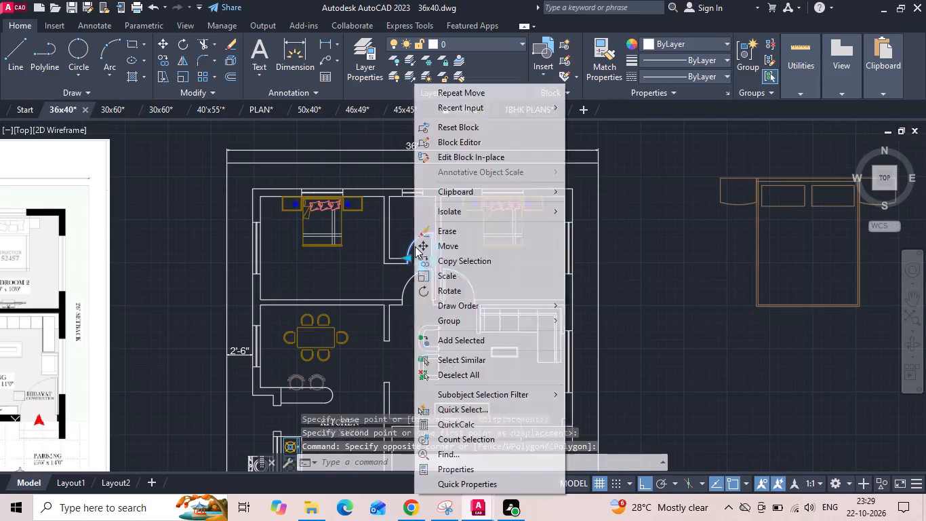
{"action": "left_click", "coordinate": [438, 259]}
{"action": "left_click_drag", "start_coordinate": [428, 256], "coordinate": [426, 275]}
{"action": "middle_click_drag", "start_coordinate": [406, 362], "coordinate": [439, 264]}
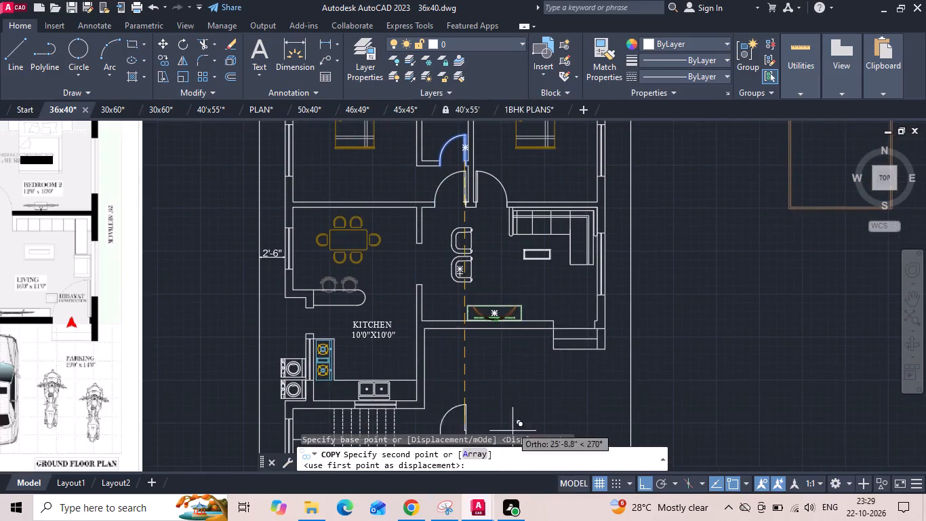
{"action": "left_click", "coordinate": [643, 480]}
{"action": "scroll", "coordinate": [293, 348], "scroll_direction": "up", "scroll_amount": 3}
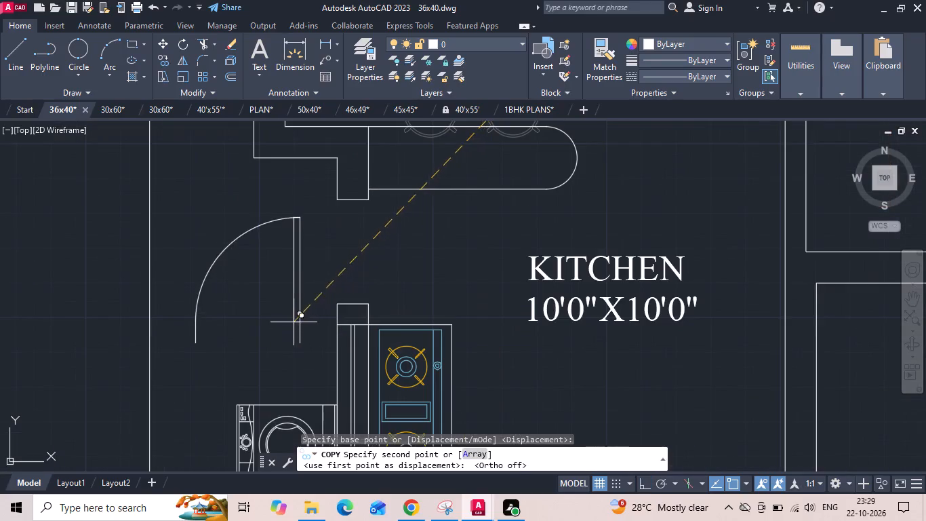
{"action": "left_click", "coordinate": [294, 322]}
{"action": "key", "text": "Escape"}
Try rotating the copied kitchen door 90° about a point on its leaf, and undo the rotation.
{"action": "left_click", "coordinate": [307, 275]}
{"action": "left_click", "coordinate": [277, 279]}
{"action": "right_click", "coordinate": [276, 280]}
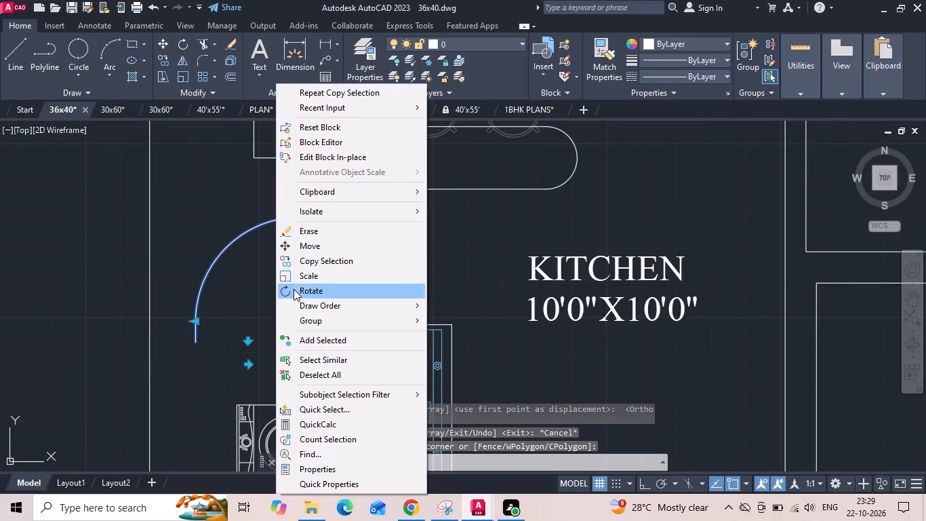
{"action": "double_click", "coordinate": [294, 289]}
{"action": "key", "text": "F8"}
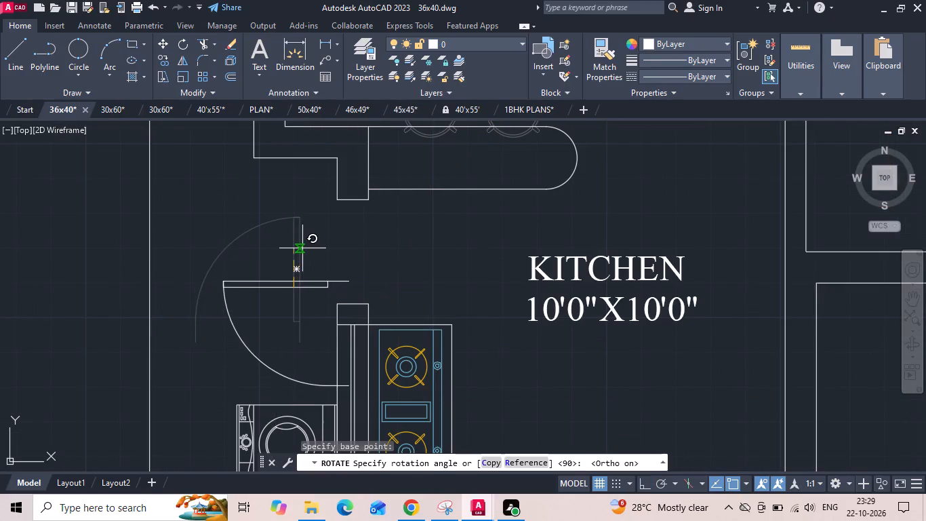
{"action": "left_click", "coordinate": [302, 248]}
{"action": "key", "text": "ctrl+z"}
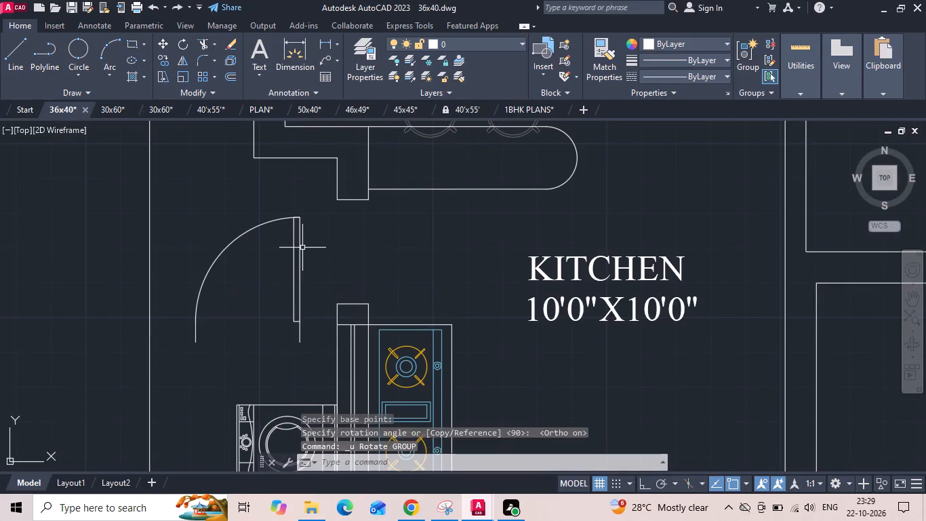
Rotate the copied kitchen door 90° counterclockwise, with Ortho on, so its leaf lies horizontally.
{"action": "left_click", "coordinate": [302, 248]}
{"action": "left_click", "coordinate": [250, 269]}
{"action": "right_click", "coordinate": [249, 269]}
{"action": "left_click", "coordinate": [268, 290]}
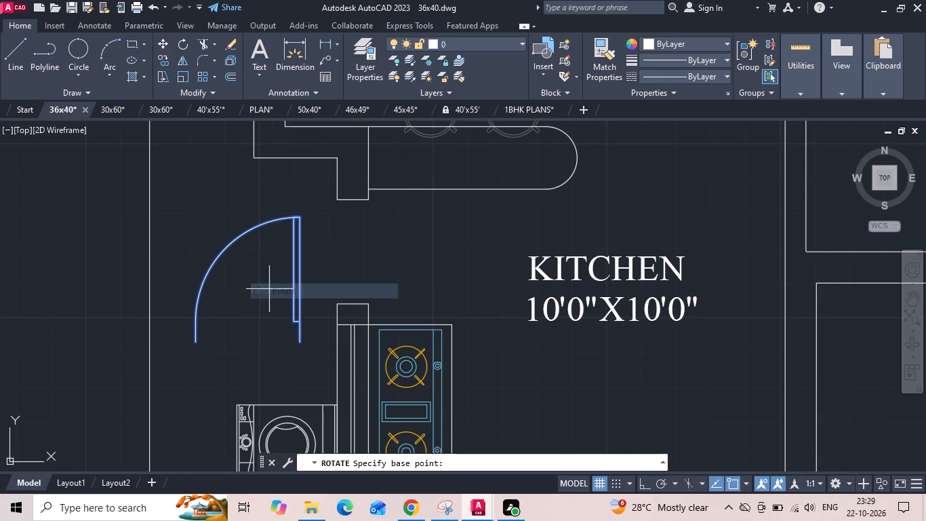
{"action": "left_click_drag", "start_coordinate": [269, 292], "coordinate": [275, 294]}
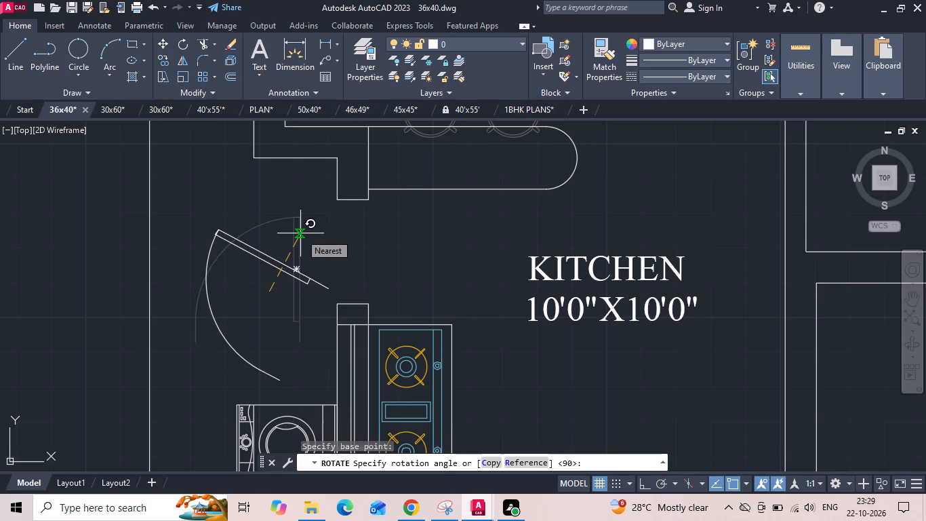
{"action": "key", "text": "F8"}
{"action": "left_click", "coordinate": [299, 197]}
Move the rotated door by its lower jamb end into the kitchen's exterior wall opening.
{"action": "left_click_drag", "start_coordinate": [296, 231], "coordinate": [258, 294]}
{"action": "right_click", "coordinate": [249, 302]}
{"action": "left_click", "coordinate": [249, 302]}
{"action": "right_click", "coordinate": [247, 301]}
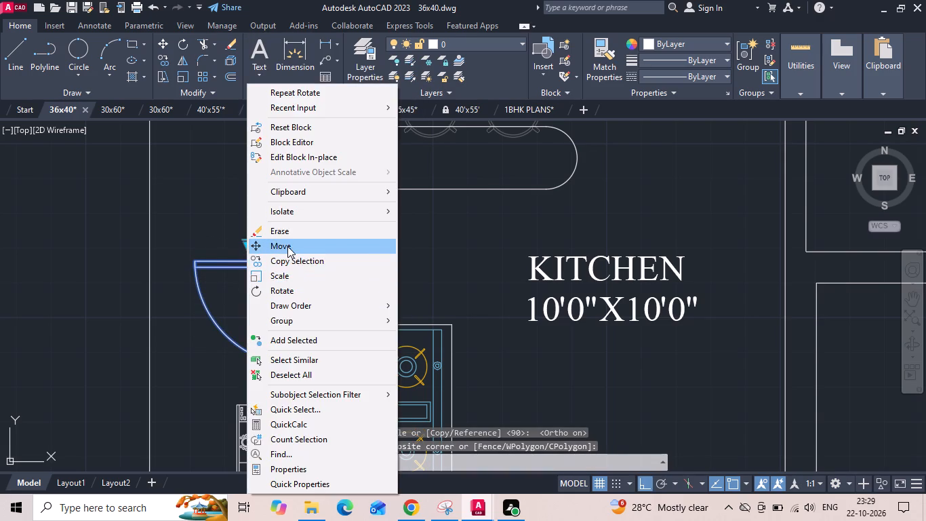
{"action": "left_click", "coordinate": [287, 246]}
{"action": "left_click", "coordinate": [320, 365]}
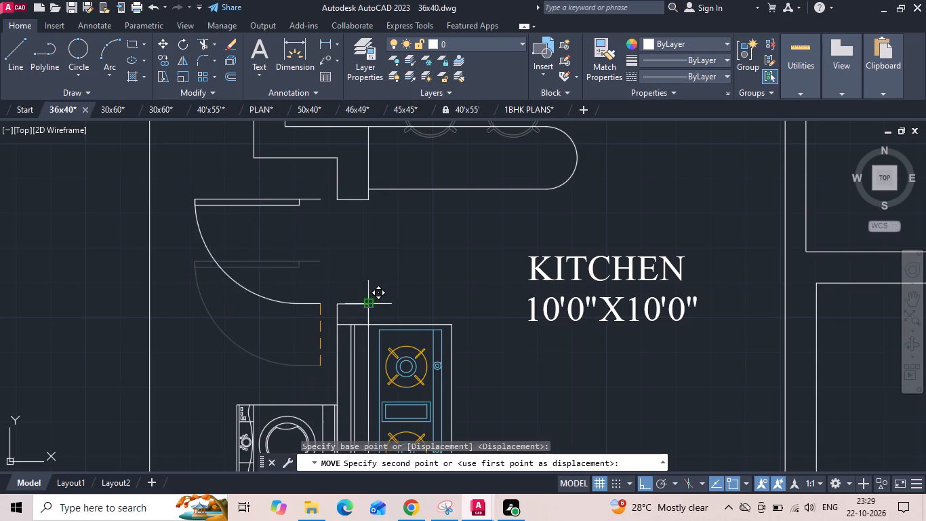
{"action": "left_click", "coordinate": [369, 303]}
Move the two bar stools slightly down toward the kitchen's rounded counter.
{"action": "scroll", "coordinate": [400, 306], "scroll_direction": "down", "scroll_amount": 3}
{"action": "scroll", "coordinate": [435, 257], "scroll_direction": "up", "scroll_amount": 2}
{"action": "left_click_drag", "start_coordinate": [472, 254], "coordinate": [454, 256]}
{"action": "left_click", "coordinate": [345, 254]}
{"action": "right_click", "coordinate": [345, 254]}
{"action": "left_click_drag", "start_coordinate": [377, 266], "coordinate": [388, 267]}
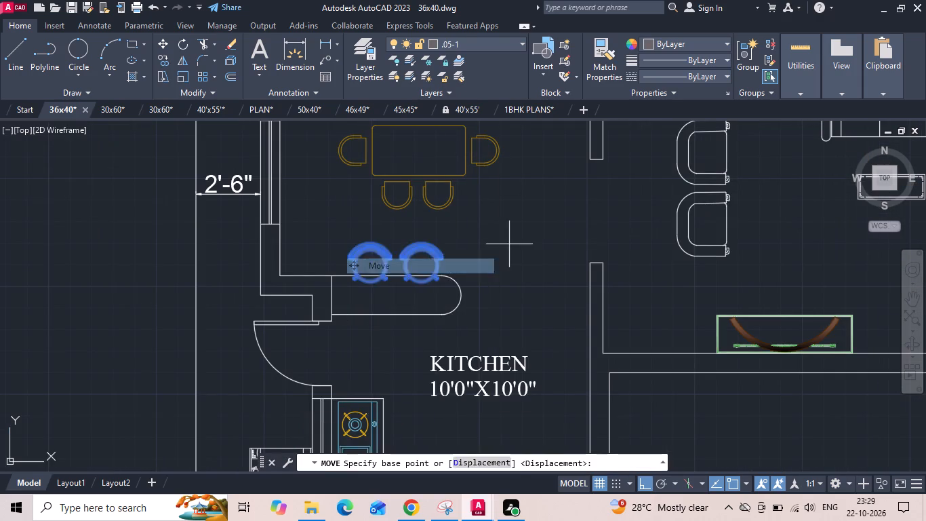
{"action": "left_click", "coordinate": [510, 244]}
{"action": "left_click", "coordinate": [512, 252]}
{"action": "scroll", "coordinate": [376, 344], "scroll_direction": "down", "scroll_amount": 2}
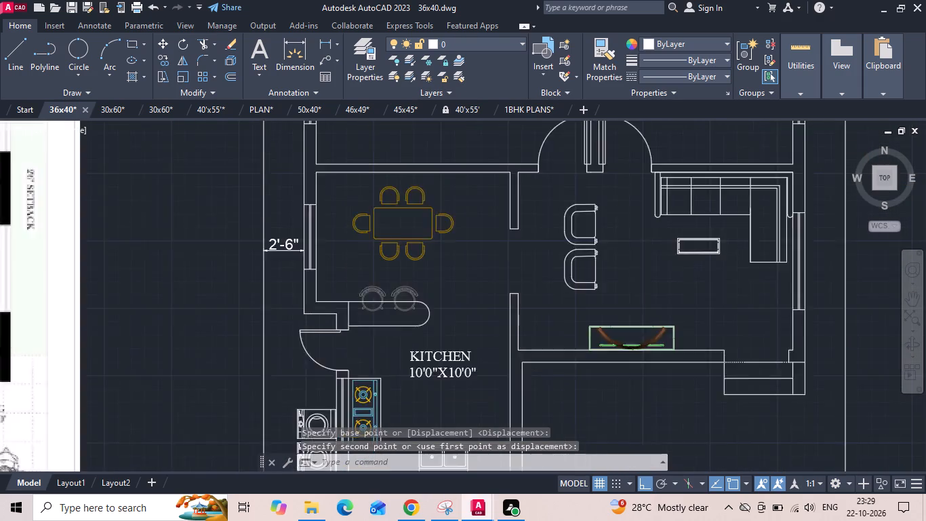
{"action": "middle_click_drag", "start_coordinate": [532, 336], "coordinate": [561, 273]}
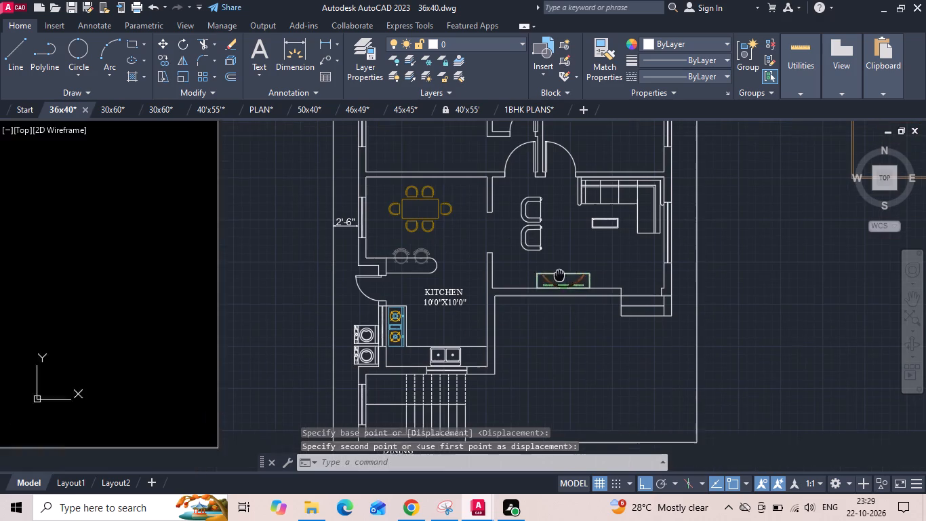
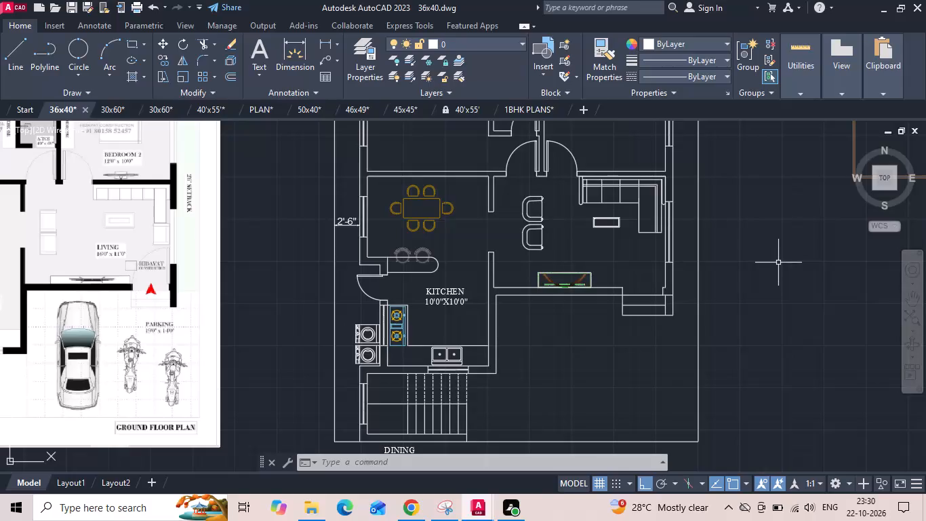
Move the KITCHEN room label slightly down within the kitchen.
{"action": "left_click", "coordinate": [773, 278]}
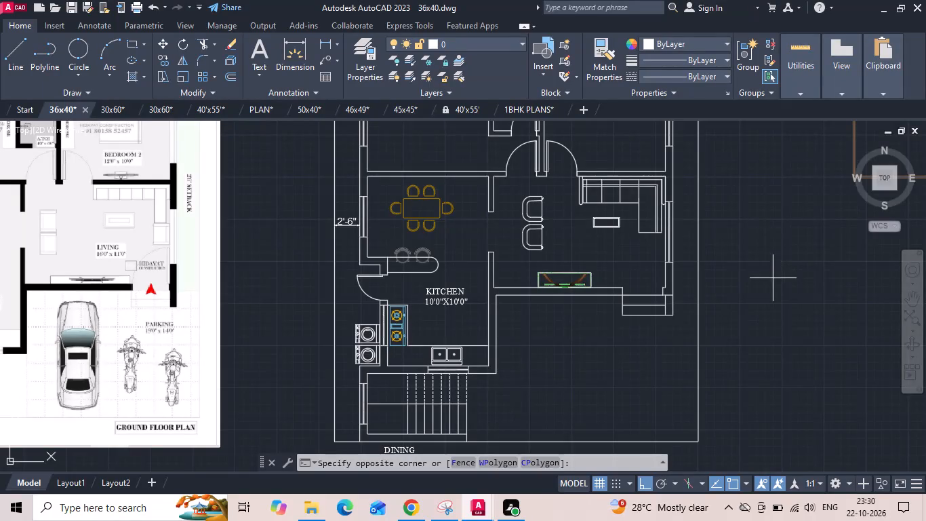
{"action": "left_click", "coordinate": [763, 208]}
{"action": "scroll", "coordinate": [416, 294], "scroll_direction": "up", "scroll_amount": 1}
{"action": "left_click", "coordinate": [444, 294]}
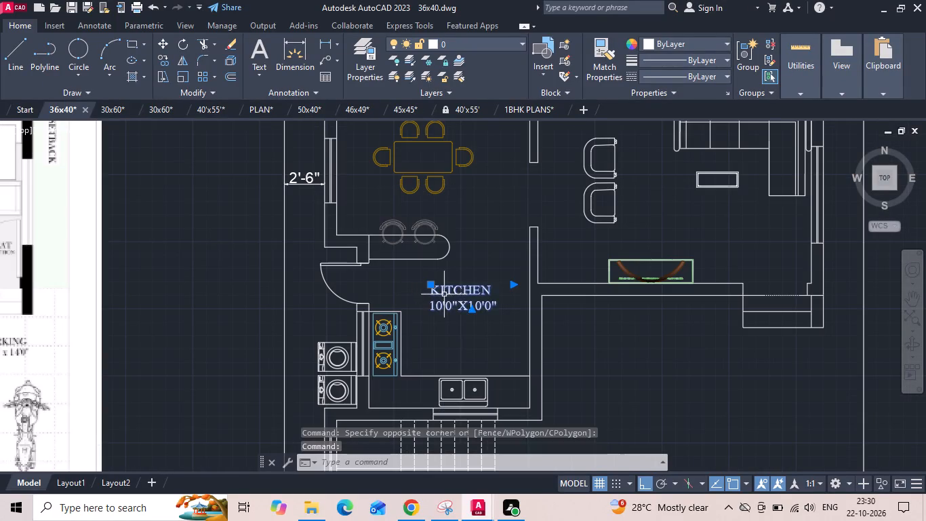
{"action": "right_click", "coordinate": [444, 294]}
{"action": "left_click", "coordinate": [481, 248]}
{"action": "scroll", "coordinate": [605, 320], "scroll_direction": "up", "scroll_amount": 1}
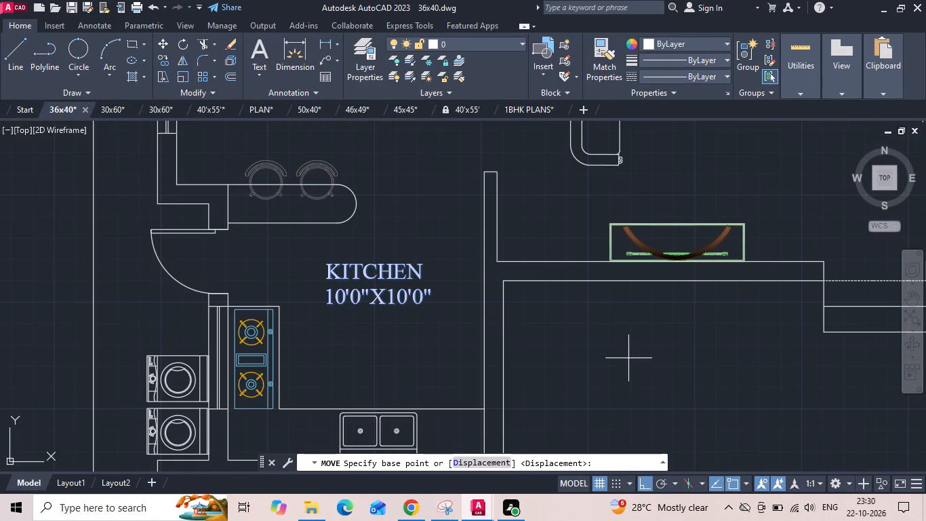
{"action": "left_click_drag", "start_coordinate": [628, 358], "coordinate": [630, 364]}
{"action": "left_click", "coordinate": [622, 391]}
Copy the KITCHEN label straight up into the western bedroom, above the dining area.
{"action": "left_click", "coordinate": [394, 342]}
{"action": "left_click", "coordinate": [359, 265]}
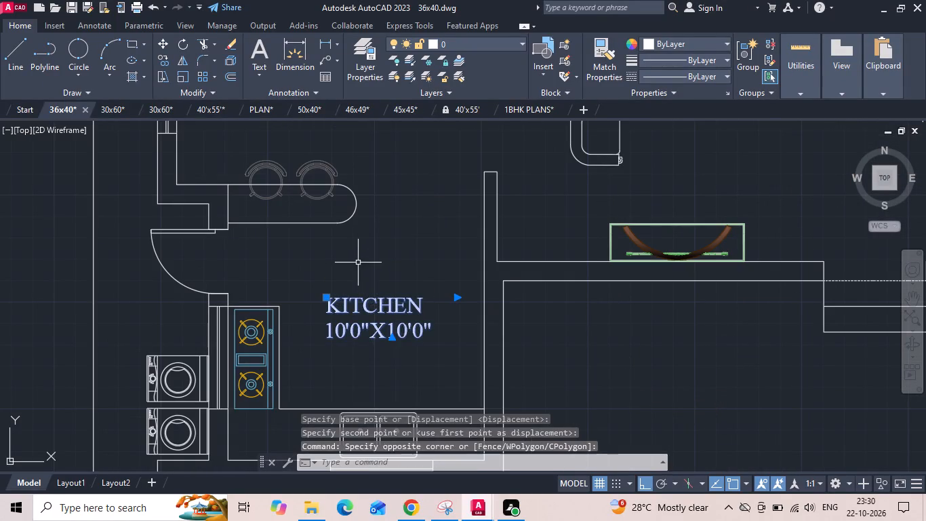
{"action": "right_click", "coordinate": [357, 263]}
{"action": "left_click", "coordinate": [389, 264]}
{"action": "scroll", "coordinate": [381, 332], "scroll_direction": "down", "scroll_amount": 1}
{"action": "left_click_drag", "start_coordinate": [382, 328], "coordinate": [386, 307]}
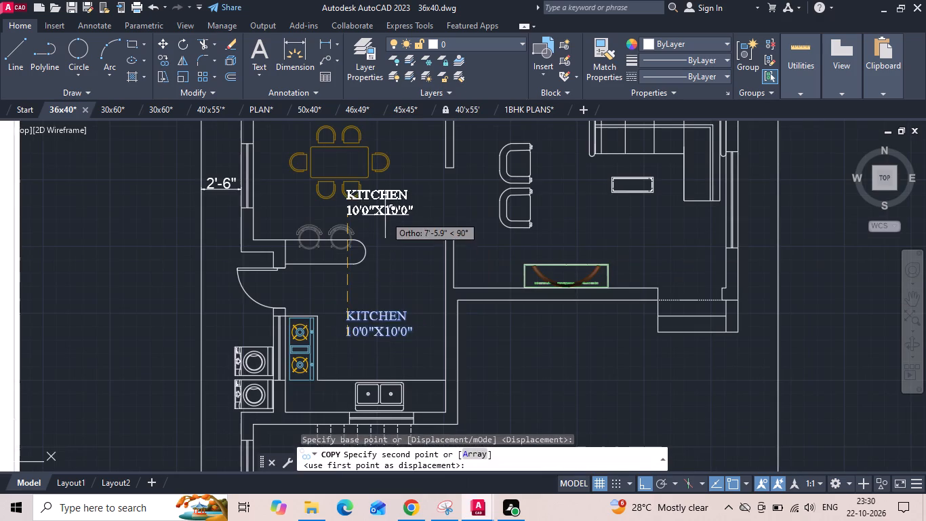
{"action": "middle_click_drag", "start_coordinate": [385, 220], "coordinate": [389, 361]}
{"action": "left_click", "coordinate": [374, 214]}
{"action": "key", "text": "Escape"}
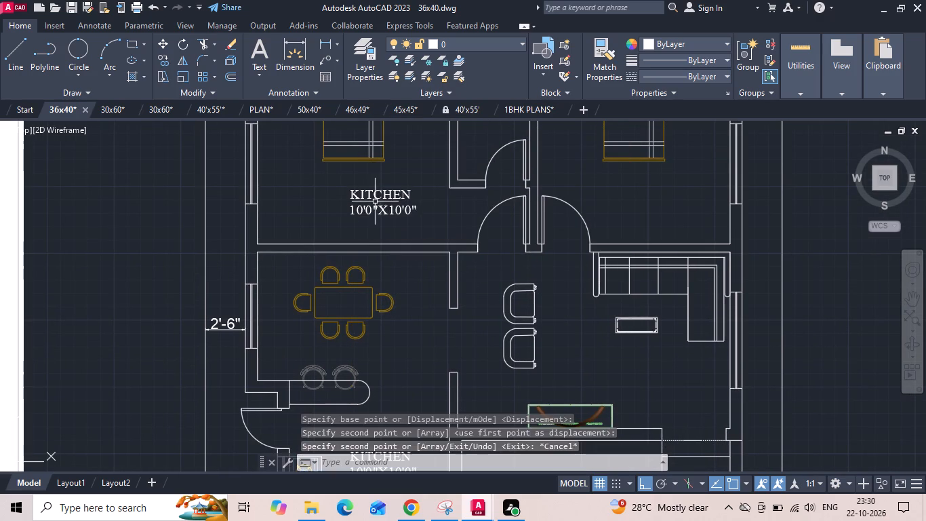
Reposition the copied label so it sits just below the bed in the western bedroom.
{"action": "left_click", "coordinate": [376, 196]}
{"action": "right_click", "coordinate": [376, 195]}
{"action": "left_click", "coordinate": [394, 242]}
{"action": "left_click", "coordinate": [431, 207]}
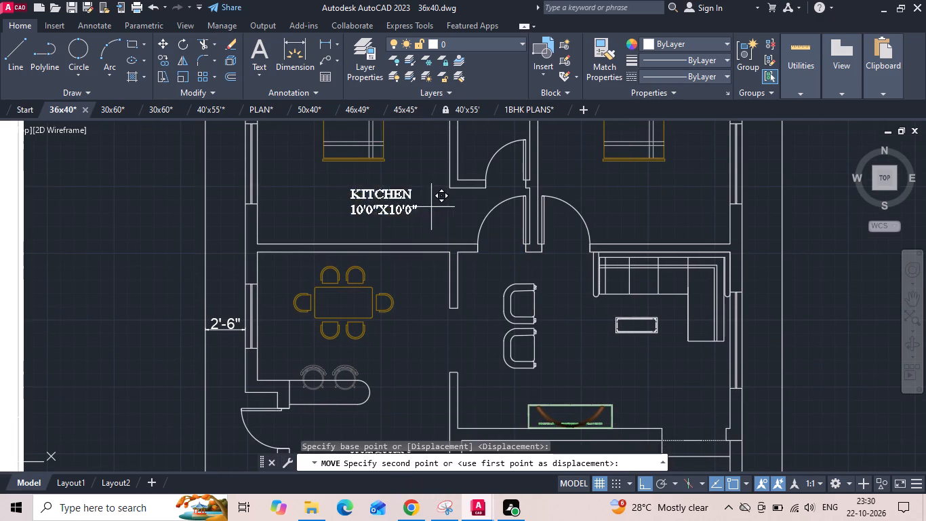
{"action": "scroll", "coordinate": [401, 201], "scroll_direction": "up", "scroll_amount": 2}
{"action": "left_click", "coordinate": [401, 201]}
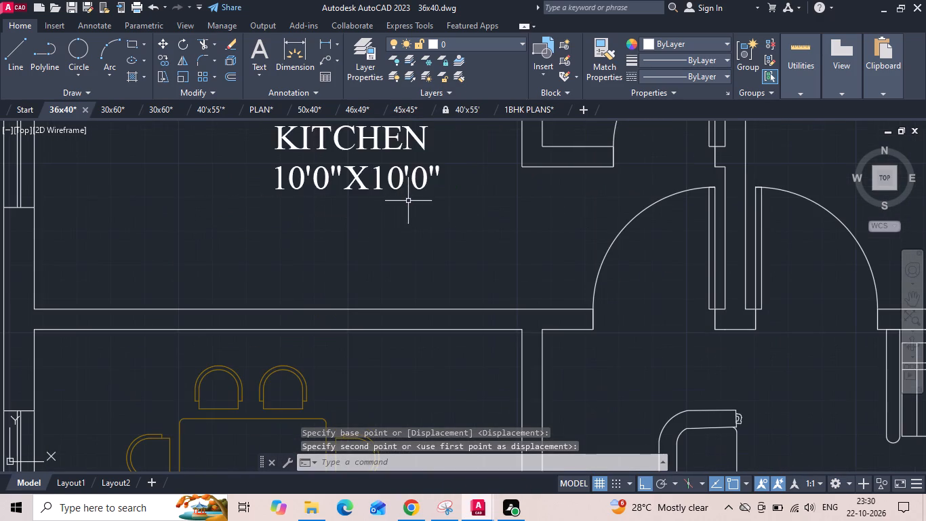
{"action": "scroll", "coordinate": [398, 229], "scroll_direction": "down", "scroll_amount": 5}
{"action": "scroll", "coordinate": [393, 290], "scroll_direction": "up", "scroll_amount": 1}
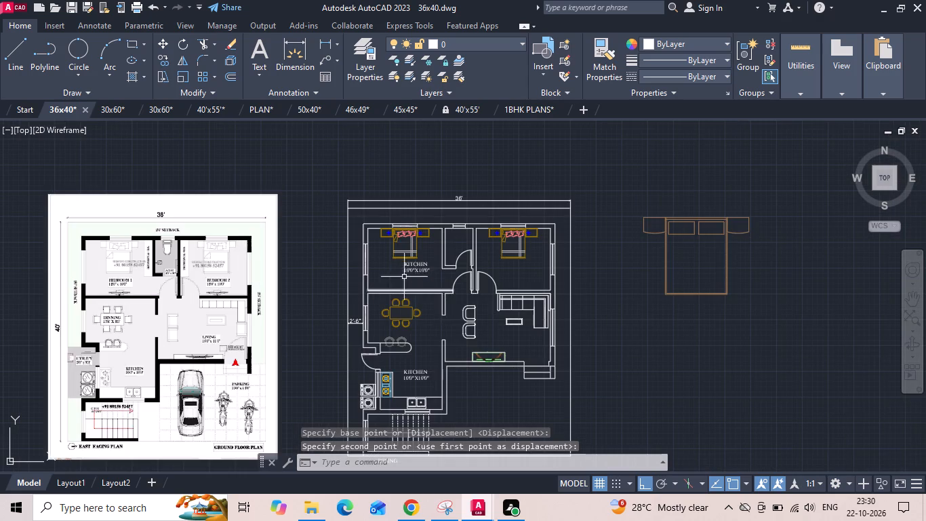
{"action": "scroll", "coordinate": [407, 273], "scroll_direction": "up", "scroll_amount": 3}
{"action": "left_click", "coordinate": [414, 260]}
{"action": "right_click", "coordinate": [378, 260]}
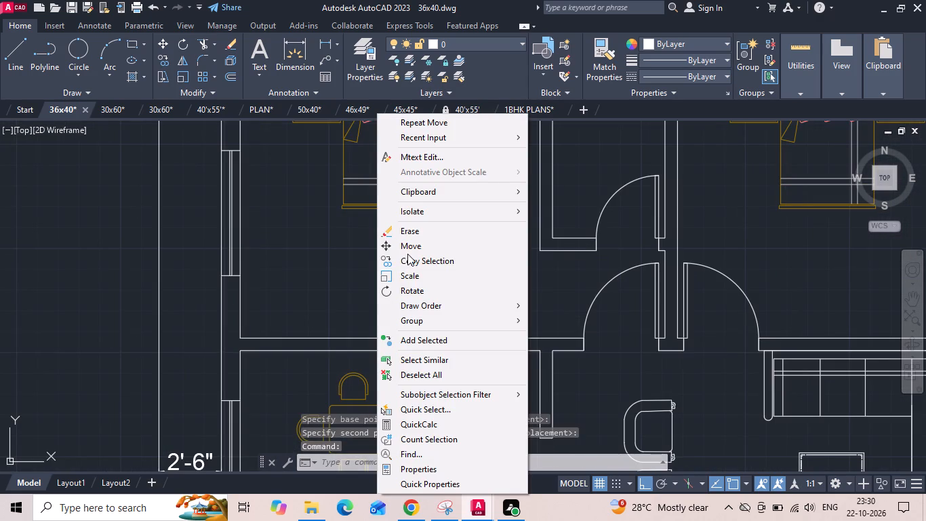
{"action": "left_click", "coordinate": [409, 252]}
{"action": "left_click_drag", "start_coordinate": [483, 279], "coordinate": [457, 294]}
{"action": "left_click", "coordinate": [424, 296]}
Offset the bedroom-side wall lines flanking the toilet by 18 inches into each bedroom to outline the wardrobes.
{"action": "type", "text": "o 18"}
{"action": "key", "text": "Return"}
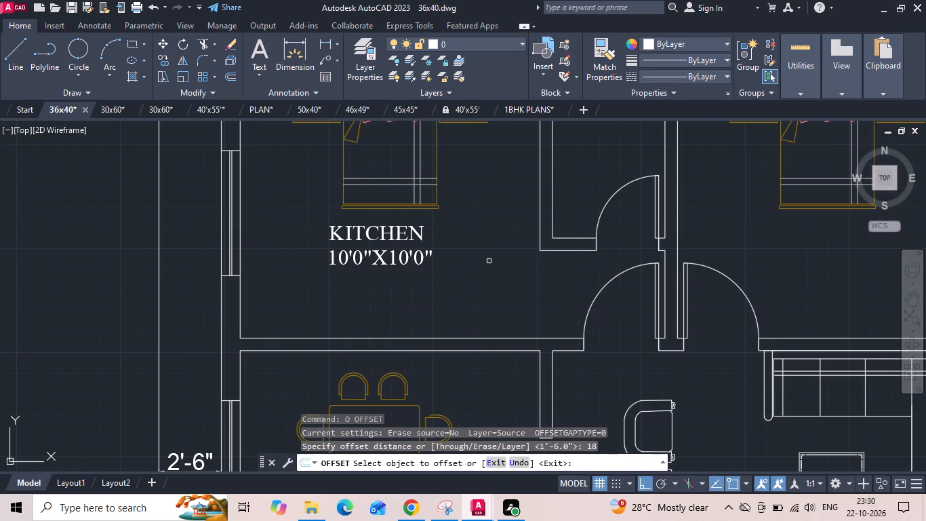
{"action": "left_click_drag", "start_coordinate": [540, 195], "coordinate": [529, 199]}
{"action": "left_click_drag", "start_coordinate": [517, 204], "coordinate": [517, 213]}
{"action": "scroll", "coordinate": [548, 275], "scroll_direction": "down", "scroll_amount": 3}
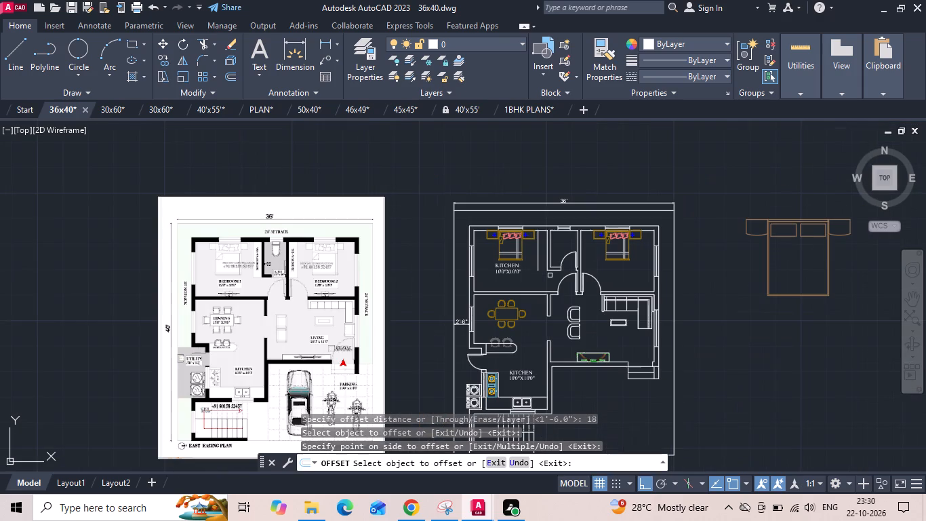
{"action": "scroll", "coordinate": [577, 247], "scroll_direction": "up", "scroll_amount": 3}
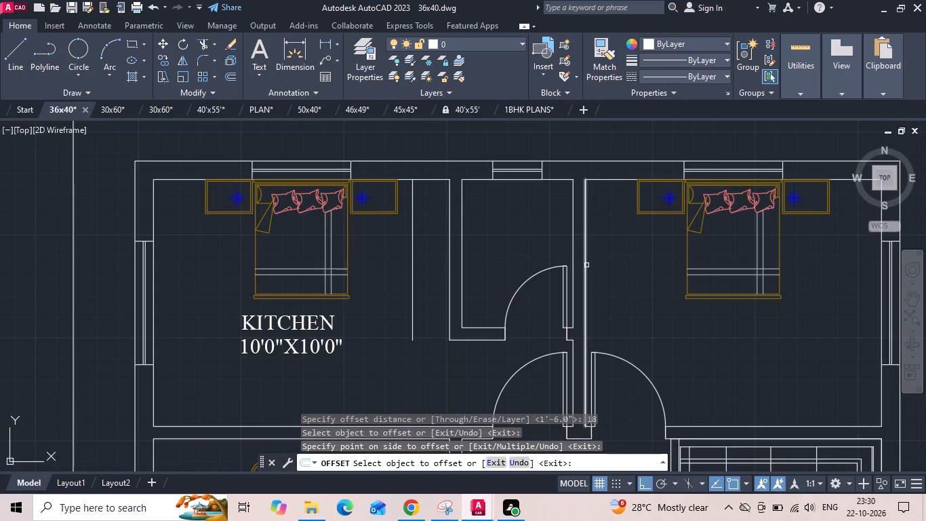
{"action": "left_click_drag", "start_coordinate": [586, 265], "coordinate": [595, 266]}
{"action": "left_click", "coordinate": [607, 258]}
{"action": "key", "text": "Escape"}
Extend the toilet's lower wall lines outward to meet both offset wardrobe lines.
{"action": "key", "text": "e"}
{"action": "key", "text": "x"}
{"action": "key", "text": "space"}
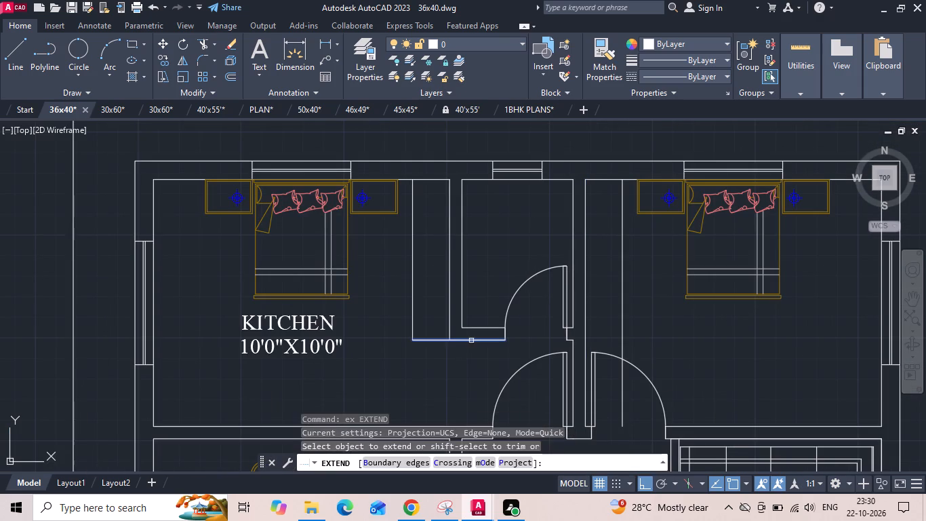
{"action": "left_click", "coordinate": [458, 341]}
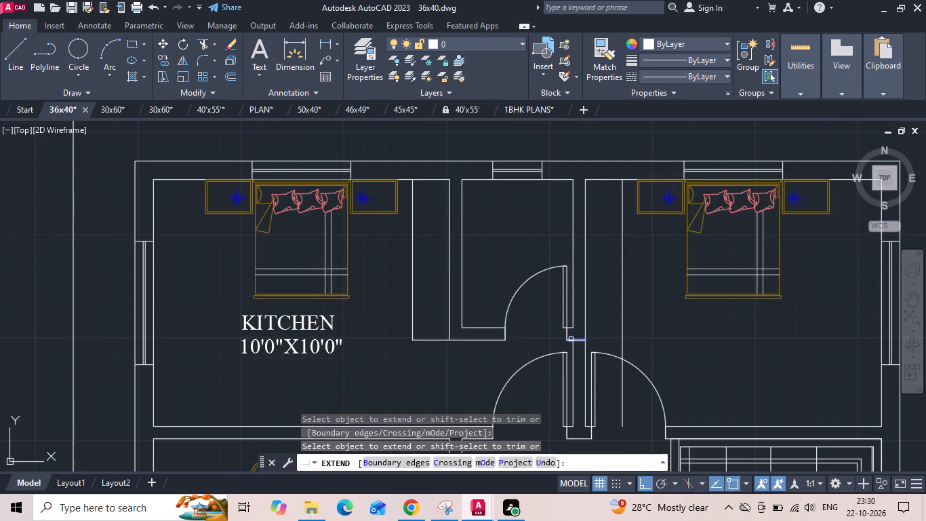
{"action": "left_click", "coordinate": [571, 339]}
{"action": "left_click", "coordinate": [584, 341]}
{"action": "left_click", "coordinate": [580, 341]}
{"action": "key", "text": "Escape"}
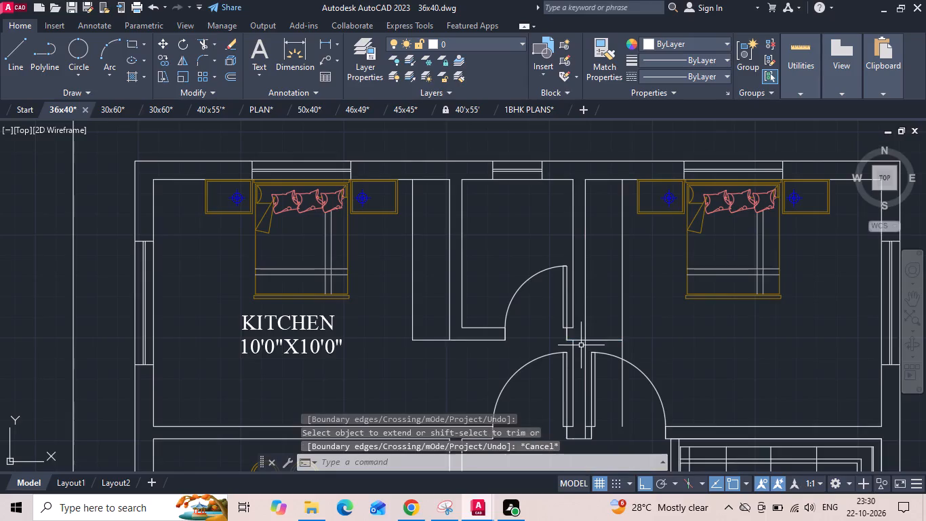
Trim the eastern bedroom's wardrobe line below its closing edge and delete the leftover segment crossing the door swing.
{"action": "key", "text": "t"}
{"action": "key", "text": "r"}
{"action": "key", "text": "space"}
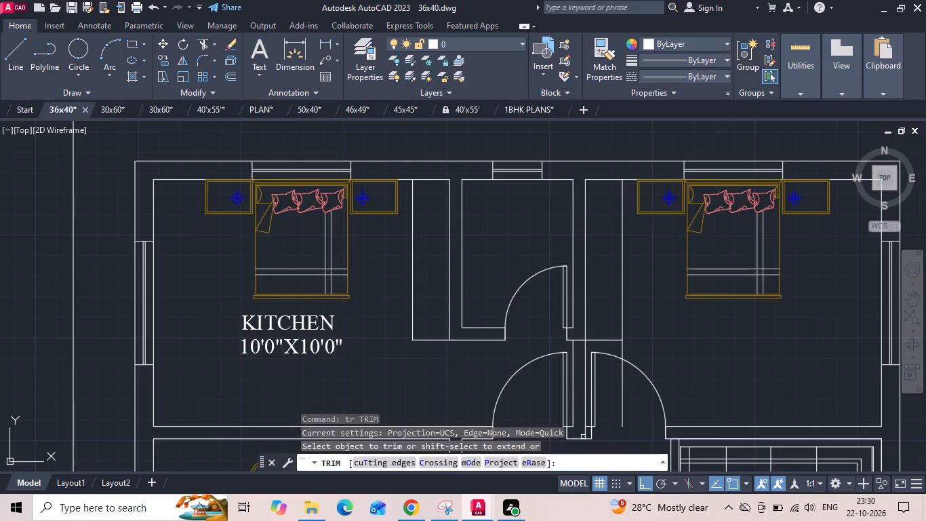
{"action": "left_click", "coordinate": [586, 436]}
{"action": "left_click", "coordinate": [622, 350]}
{"action": "key", "text": "Escape"}
{"action": "left_click", "coordinate": [622, 379]}
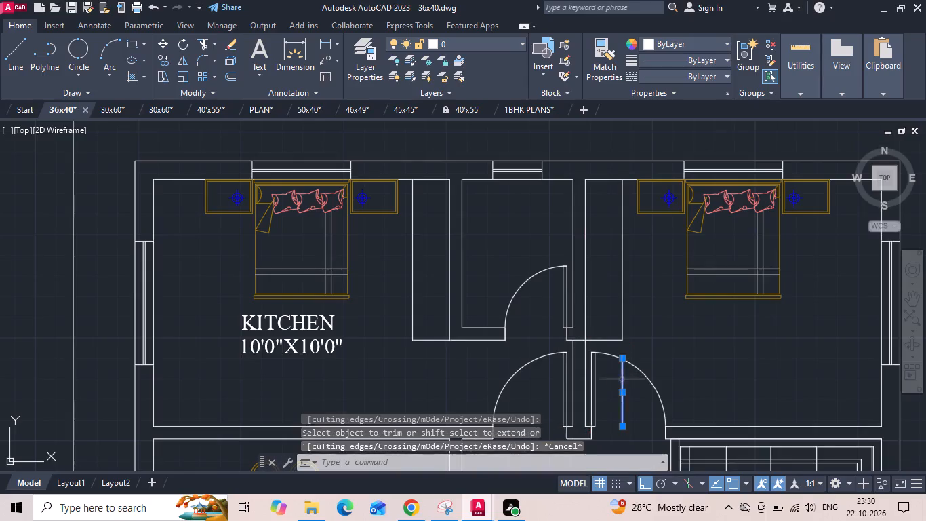
{"action": "key", "text": "Delete"}
Change the western bedroom's label text to M.BEDROOM with the size 12'0"X10'0".
{"action": "middle_click_drag", "start_coordinate": [363, 328], "coordinate": [396, 244]}
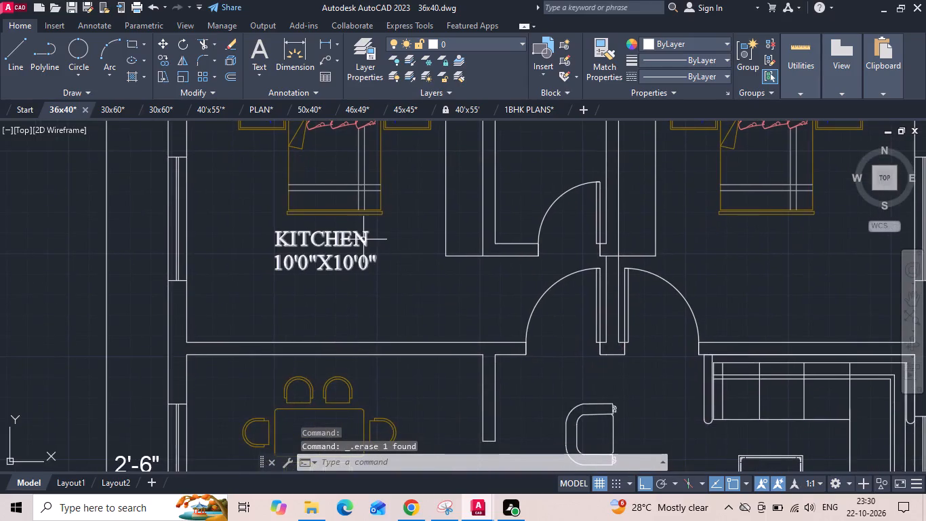
{"action": "scroll", "coordinate": [432, 286], "scroll_direction": "down", "scroll_amount": 3}
{"action": "scroll", "coordinate": [85, 296], "scroll_direction": "up", "scroll_amount": 2}
{"action": "scroll", "coordinate": [85, 296], "scroll_direction": "down", "scroll_amount": 2}
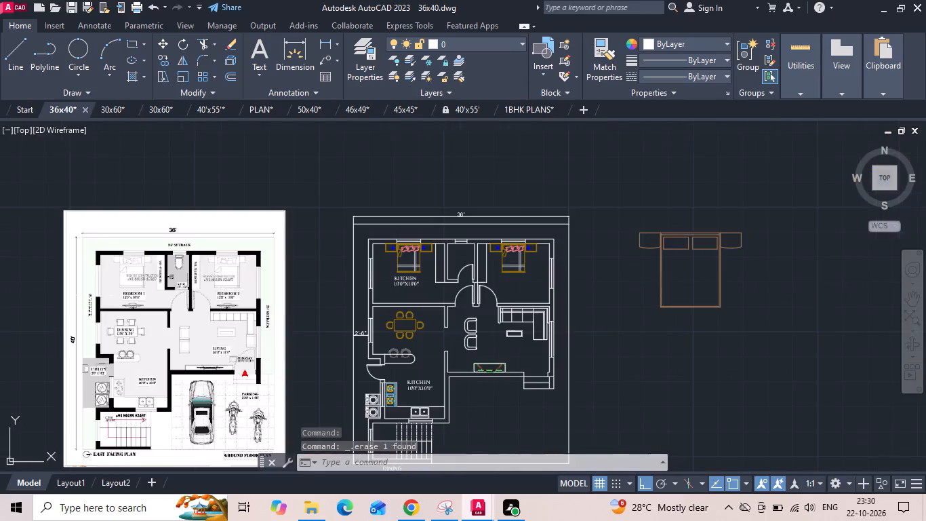
{"action": "scroll", "coordinate": [439, 282], "scroll_direction": "up", "scroll_amount": 3}
{"action": "double_click", "coordinate": [369, 270]}
{"action": "scroll", "coordinate": [370, 269], "scroll_direction": "up", "scroll_amount": 1}
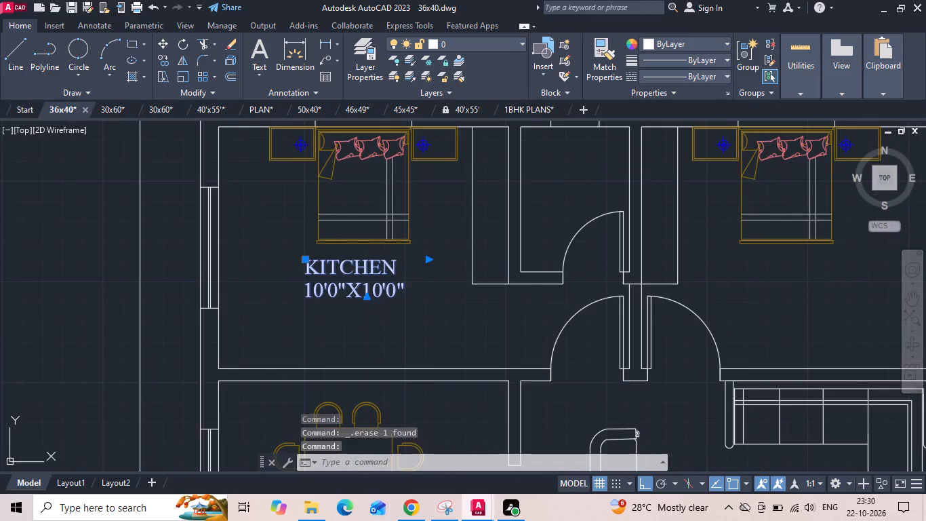
{"action": "left_click", "coordinate": [289, 306]}
{"action": "key", "text": "BackSpace"}
{"action": "key", "text": "2"}
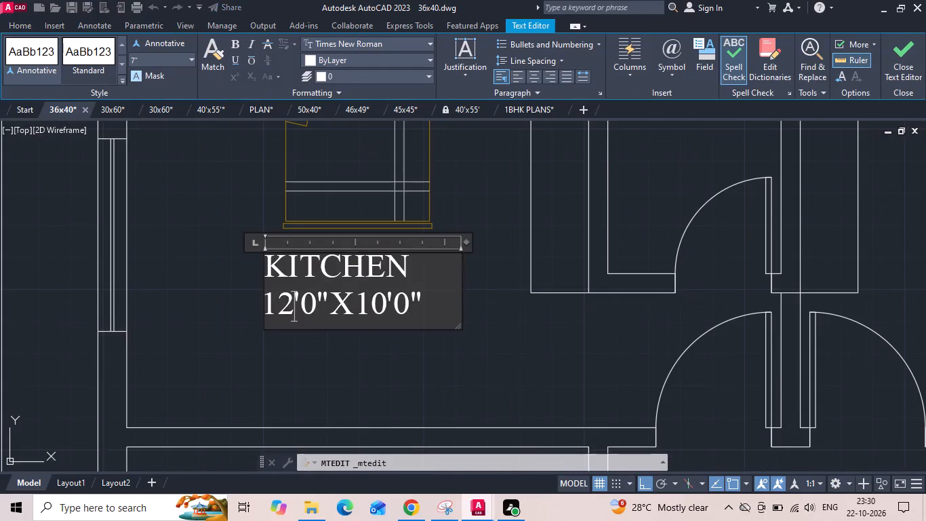
{"action": "left_click_drag", "start_coordinate": [416, 277], "coordinate": [238, 277]}
{"action": "key", "text": "BackSpace"}
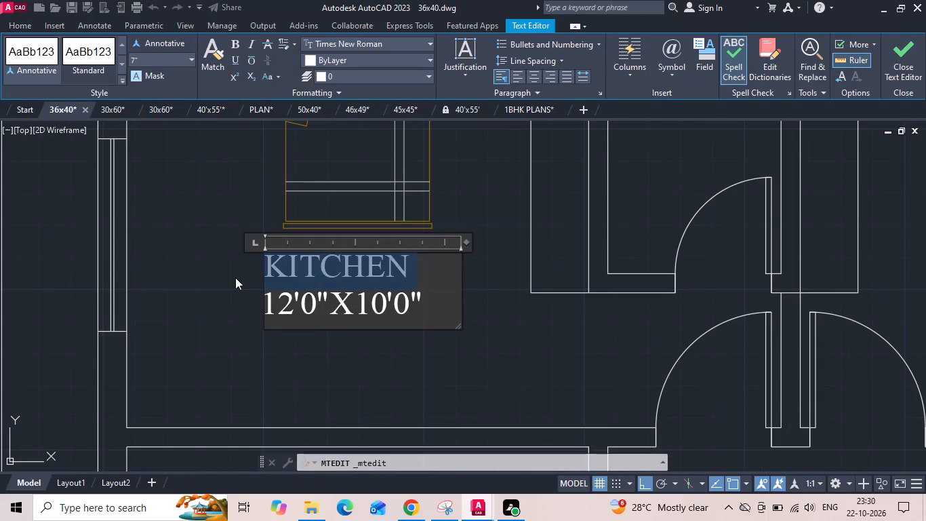
{"action": "key", "text": "b"}
{"action": "key", "text": "BackSpace"}
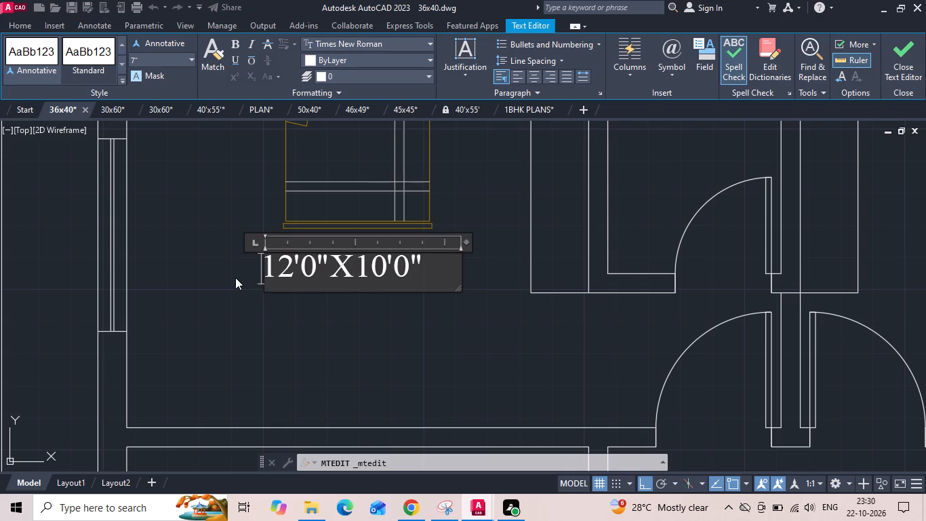
{"action": "type", "text": "M.BEDROOM"}
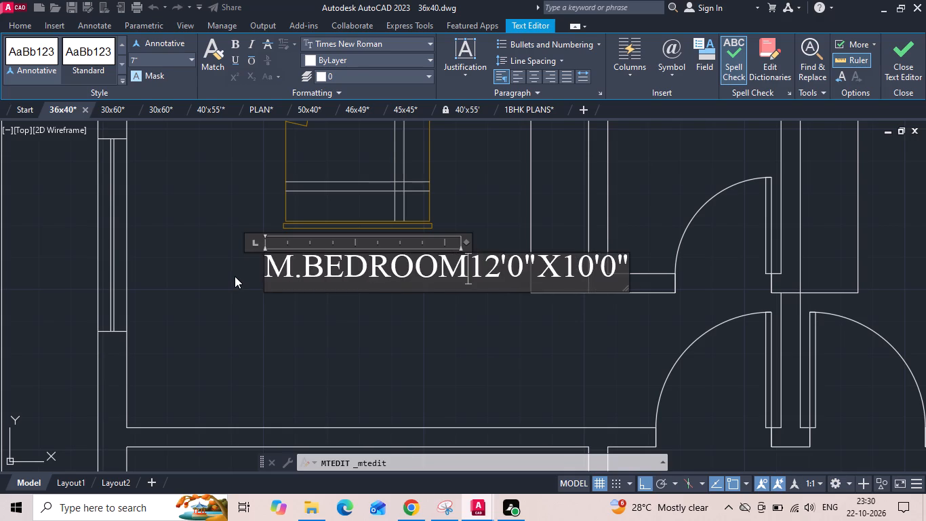
{"action": "key", "text": "Return"}
{"action": "left_click", "coordinate": [397, 377]}
Copy the M.BEDROOM label horizontally across to below the bed in the eastern bedroom.
{"action": "scroll", "coordinate": [389, 334], "scroll_direction": "down", "scroll_amount": 1}
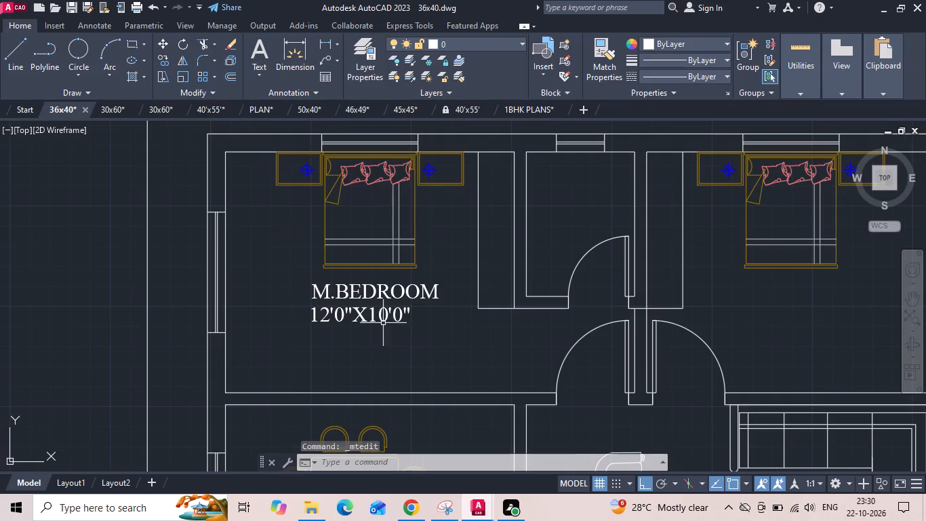
{"action": "left_click", "coordinate": [383, 323]}
{"action": "right_click", "coordinate": [371, 298]}
{"action": "left_click", "coordinate": [404, 263]}
{"action": "left_click_drag", "start_coordinate": [336, 302], "coordinate": [396, 306]}
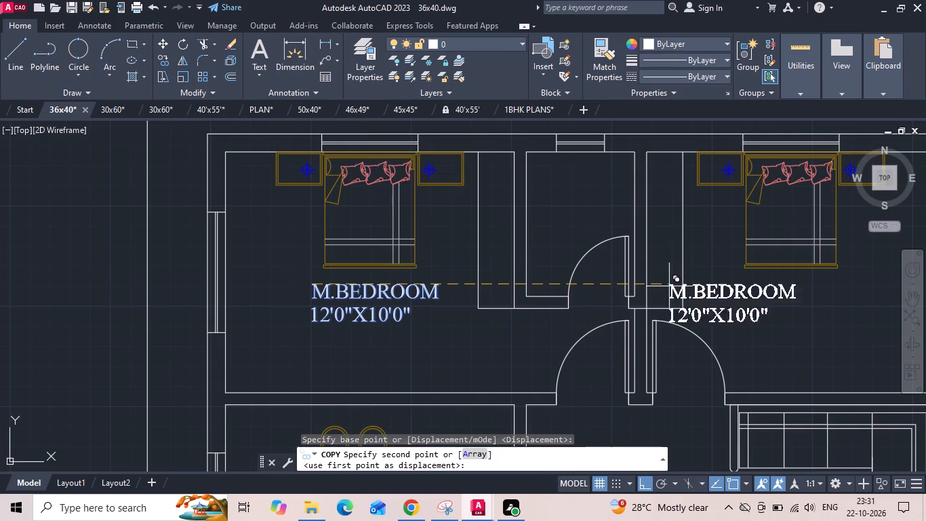
{"action": "middle_click_drag", "start_coordinate": [705, 288], "coordinate": [464, 282]}
{"action": "left_click", "coordinate": [491, 300]}
{"action": "key", "text": "Escape"}
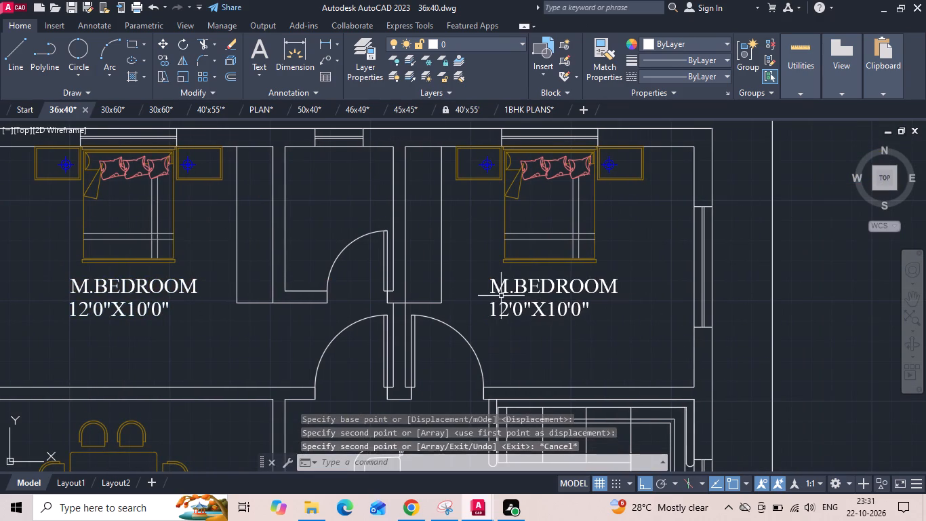
Edit the eastern bedroom's copied label so its name reads BEDROOM.
{"action": "double_click", "coordinate": [500, 293]}
{"action": "scroll", "coordinate": [500, 292], "scroll_direction": "up", "scroll_amount": 2}
{"action": "left_click_drag", "start_coordinate": [519, 296], "coordinate": [456, 307]}
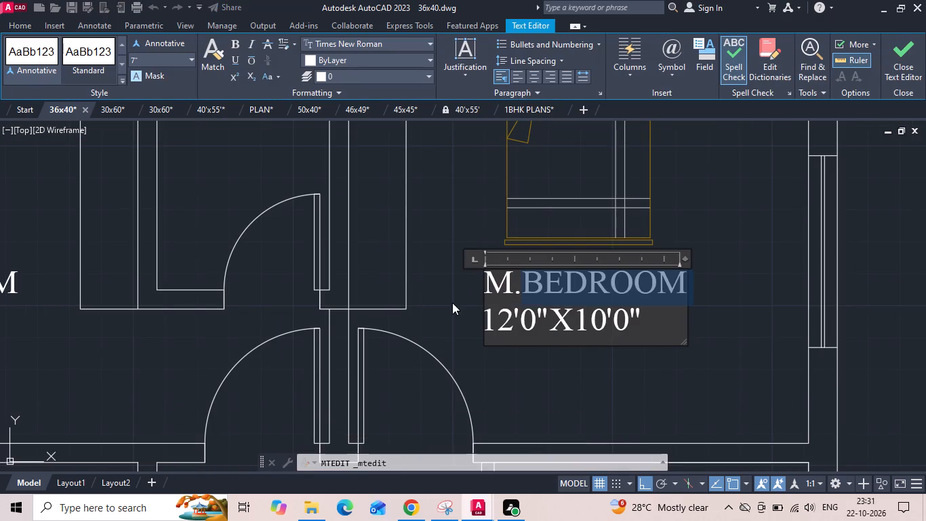
{"action": "left_click", "coordinate": [519, 279]}
{"action": "left_click_drag", "start_coordinate": [518, 280], "coordinate": [447, 282]}
{"action": "key", "text": "BackSpace"}
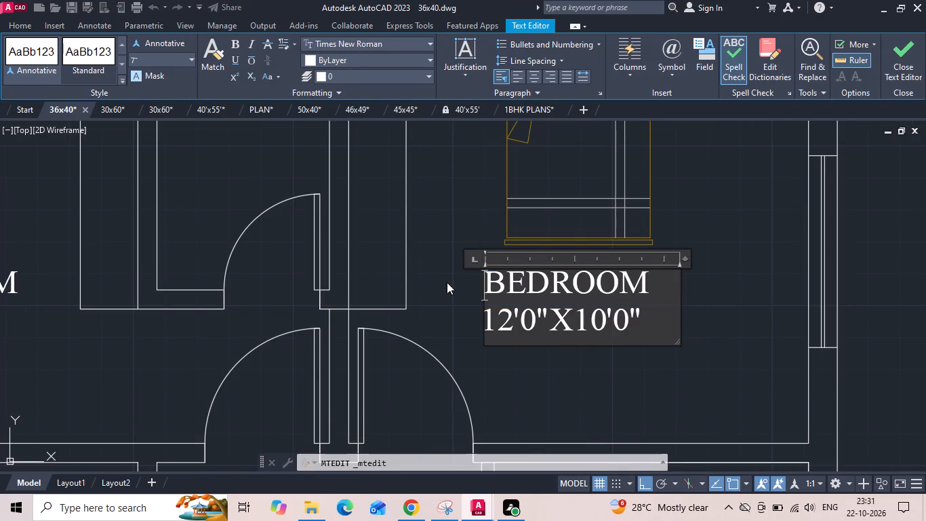
{"action": "left_click", "coordinate": [552, 372]}
Copy the M.BEDROOM label into the toilet between the two bedrooms, placing it freely with Ortho off.
{"action": "scroll", "coordinate": [555, 372], "scroll_direction": "down", "scroll_amount": 3}
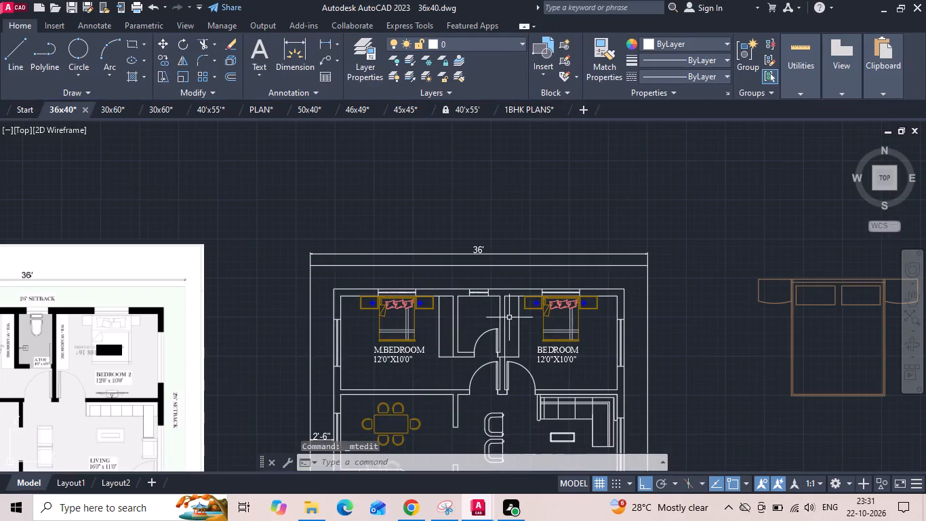
{"action": "middle_click_drag", "start_coordinate": [500, 336], "coordinate": [504, 281]}
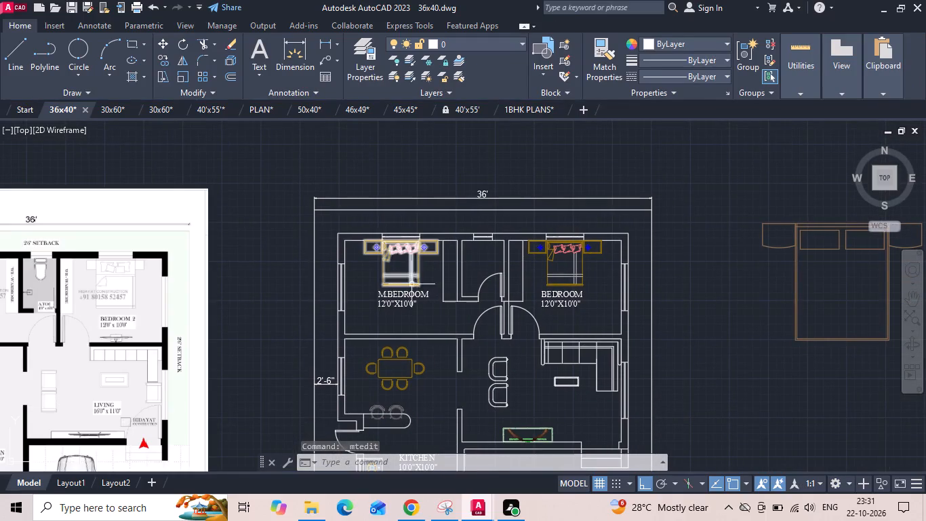
{"action": "left_click", "coordinate": [403, 300]}
{"action": "right_click", "coordinate": [403, 301]}
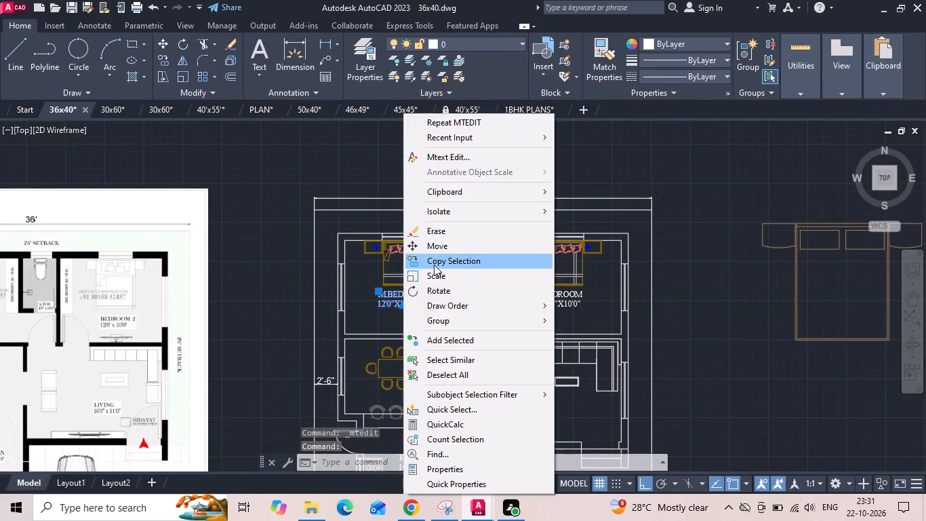
{"action": "left_click", "coordinate": [434, 265]}
{"action": "scroll", "coordinate": [421, 287], "scroll_direction": "up", "scroll_amount": 1}
{"action": "left_click_drag", "start_coordinate": [411, 298], "coordinate": [438, 305]}
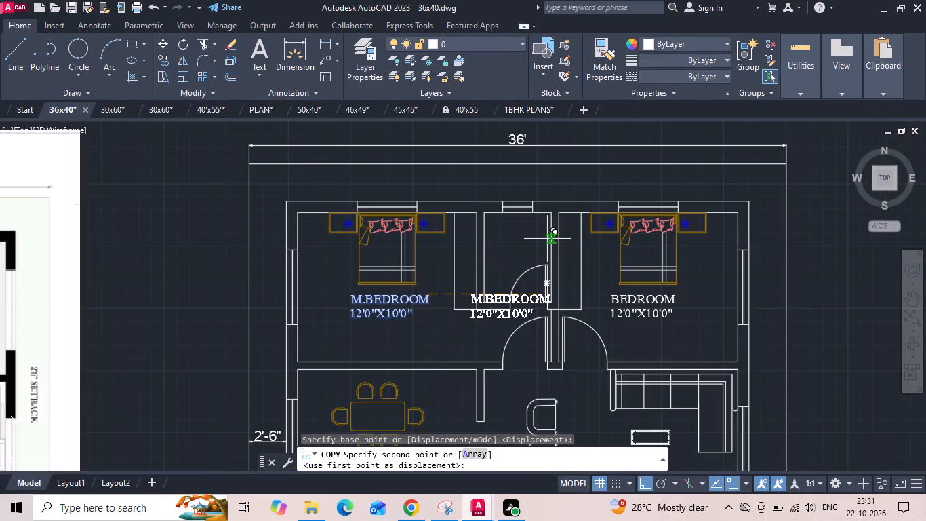
{"action": "key", "text": "F8"}
{"action": "scroll", "coordinate": [544, 237], "scroll_direction": "up", "scroll_amount": 2}
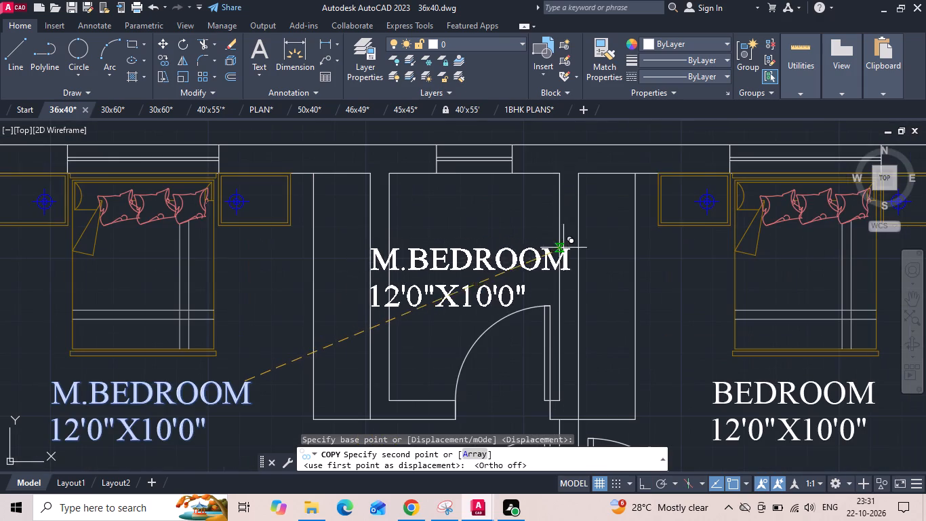
{"action": "left_click", "coordinate": [587, 239]}
{"action": "key", "text": "Escape"}
Set the size line of the copied label in the toilet to 4'6"X6'0".
{"action": "double_click", "coordinate": [507, 258]}
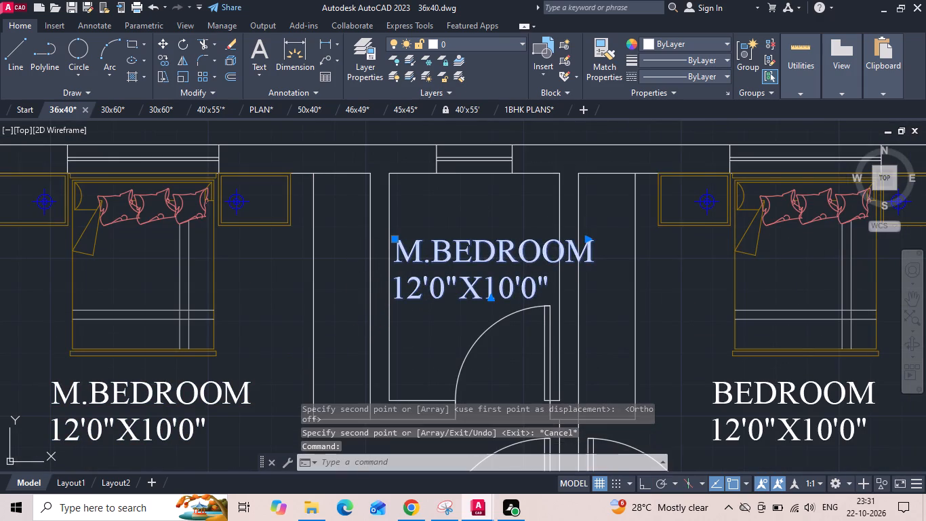
{"action": "left_click", "coordinate": [420, 291]}
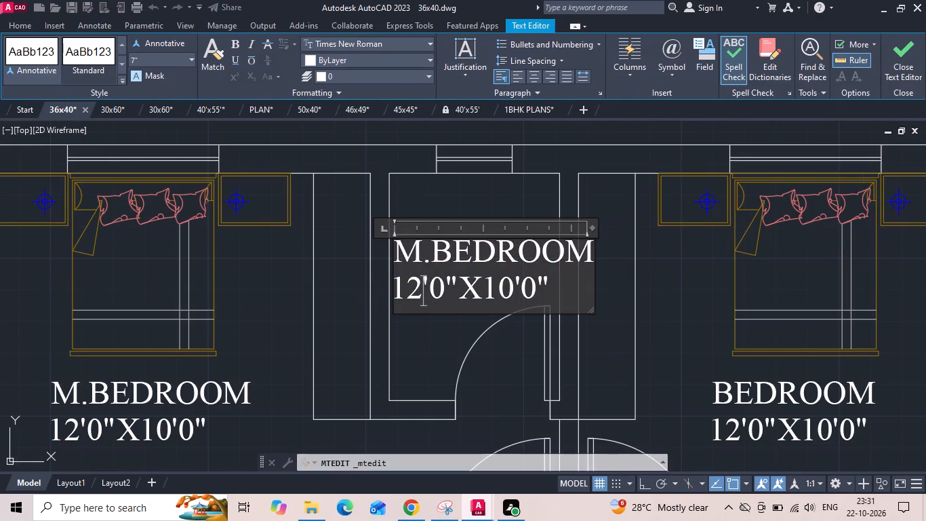
{"action": "key", "text": "BackSpace"}
{"action": "key", "text": "BackSpace"}
{"action": "key", "text": "4"}
{"action": "left_click", "coordinate": [431, 289]}
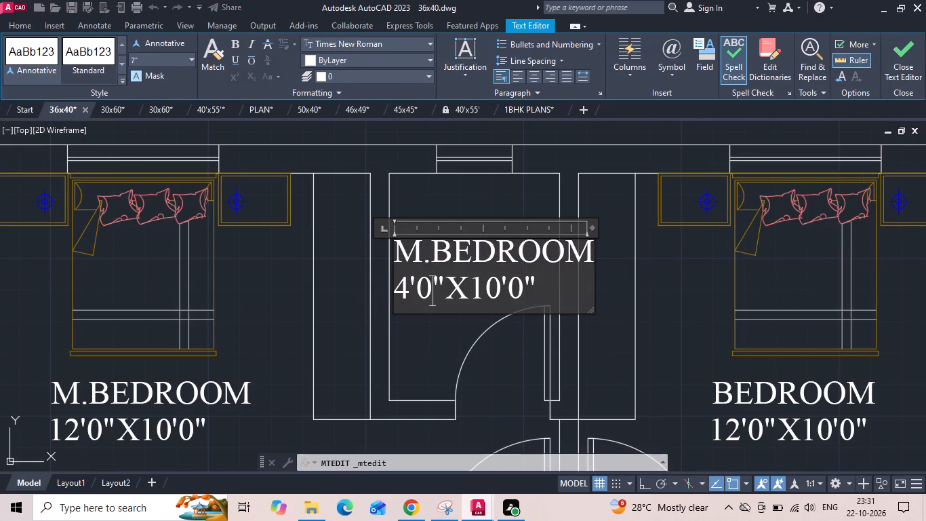
{"action": "key", "text": "BackSpace"}
{"action": "key", "text": "6"}
{"action": "left_click", "coordinate": [496, 292]}
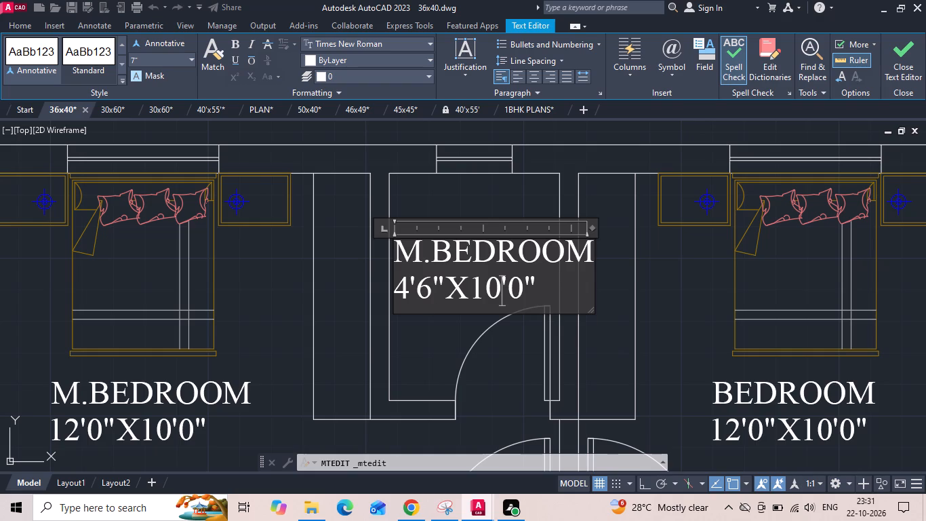
{"action": "key", "text": "BackSpace"}
{"action": "key", "text": "BackSpace"}
{"action": "key", "text": "6"}
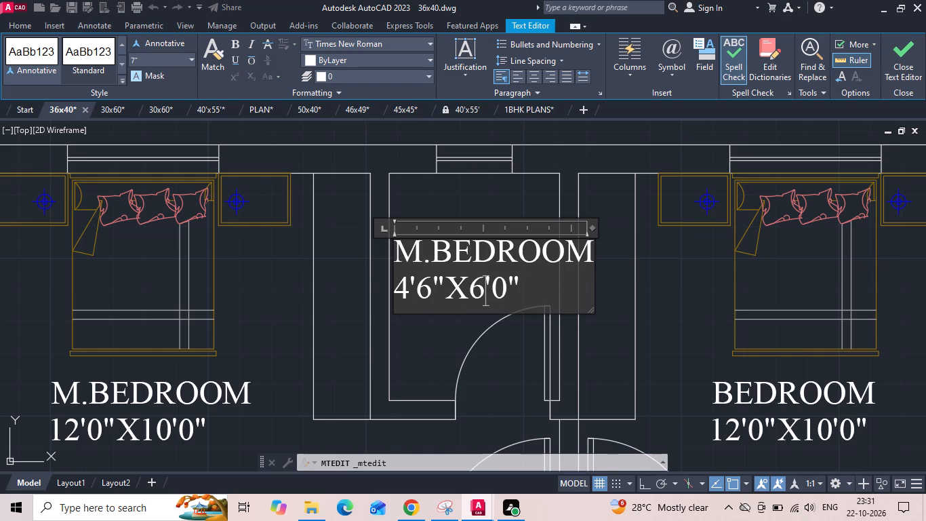
Replace the name M.BEDROOM in the toilet's label with A.TOILET.
{"action": "left_click_drag", "start_coordinate": [591, 250], "coordinate": [379, 257]}
{"action": "key", "text": "BackSpace"}
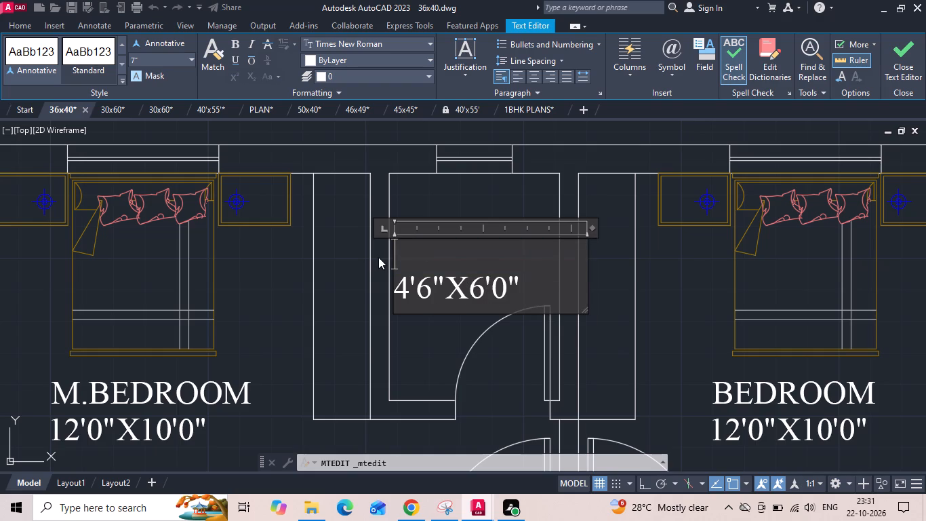
{"action": "type", "text": "A.TOILET"}
{"action": "scroll", "coordinate": [475, 237], "scroll_direction": "down", "scroll_amount": 3}
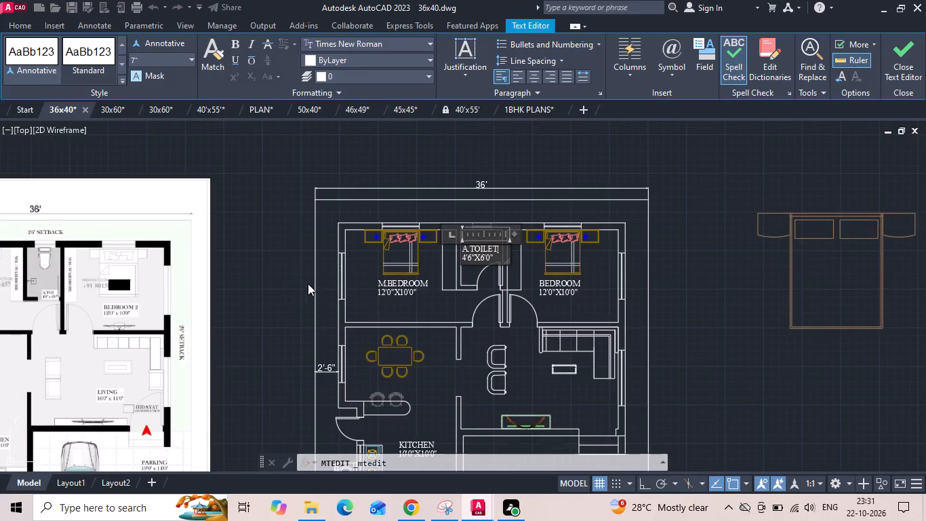
{"action": "scroll", "coordinate": [75, 307], "scroll_direction": "up", "scroll_amount": 2}
{"action": "scroll", "coordinate": [309, 306], "scroll_direction": "down", "scroll_amount": 2}
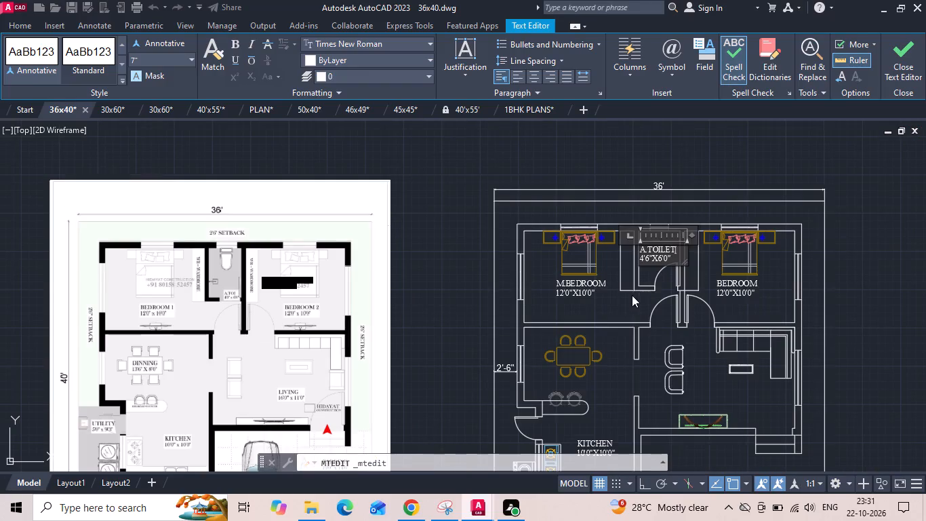
{"action": "left_click", "coordinate": [625, 300]}
Move the A.TOILET label slightly east inside the toilet.
{"action": "scroll", "coordinate": [662, 270], "scroll_direction": "up", "scroll_amount": 2}
{"action": "left_click", "coordinate": [665, 248]}
{"action": "right_click", "coordinate": [665, 247]}
{"action": "scroll", "coordinate": [672, 250], "scroll_direction": "up", "scroll_amount": 2}
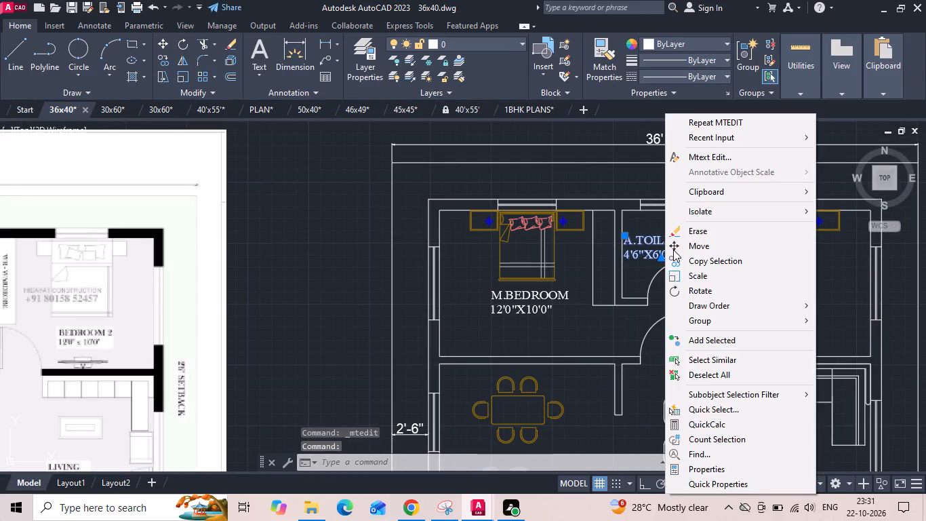
{"action": "left_click", "coordinate": [674, 250]}
{"action": "scroll", "coordinate": [682, 249], "scroll_direction": "up", "scroll_amount": 2}
{"action": "left_click", "coordinate": [746, 254]}
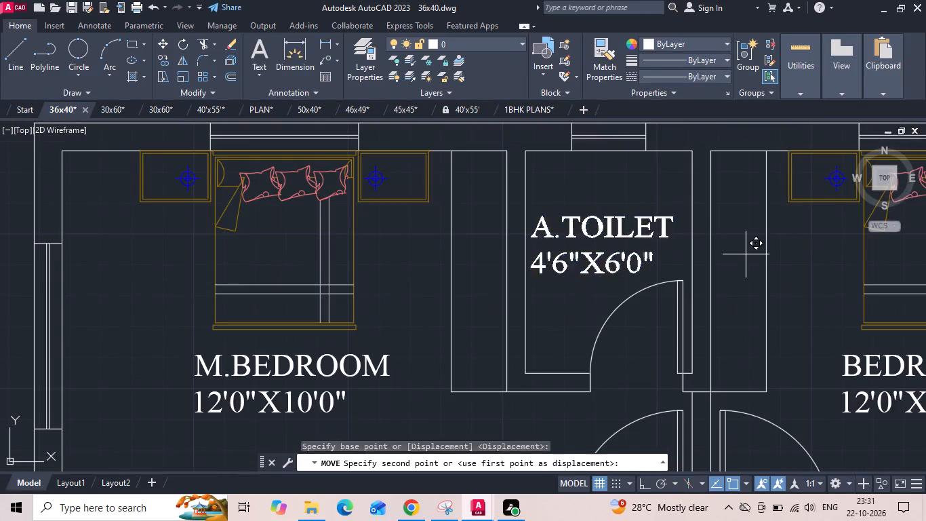
{"action": "left_click", "coordinate": [753, 254]}
{"action": "scroll", "coordinate": [606, 224], "scroll_direction": "down", "scroll_amount": 3}
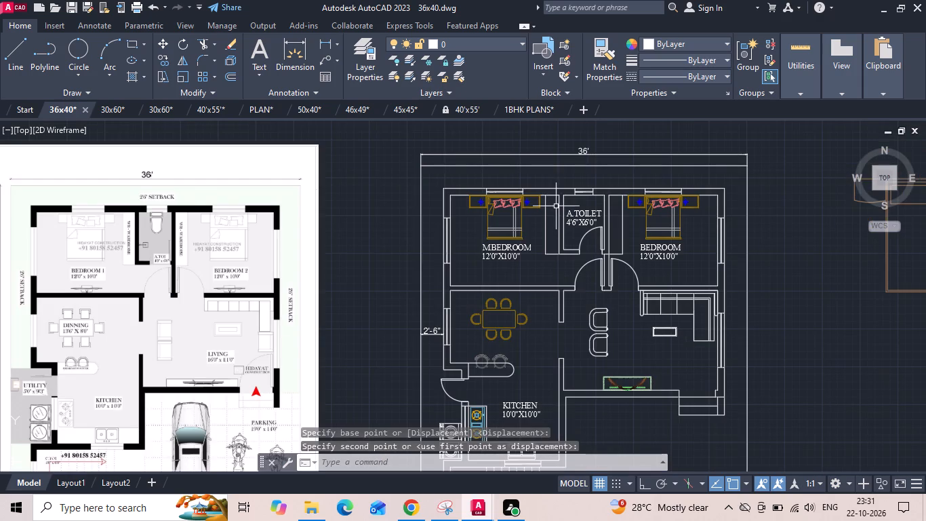
Copy the KITCHEN label onto the dining table north of the kitchen.
{"action": "scroll", "coordinate": [549, 246], "scroll_direction": "down", "scroll_amount": 1}
{"action": "left_click", "coordinate": [531, 345]}
{"action": "right_click", "coordinate": [531, 345]}
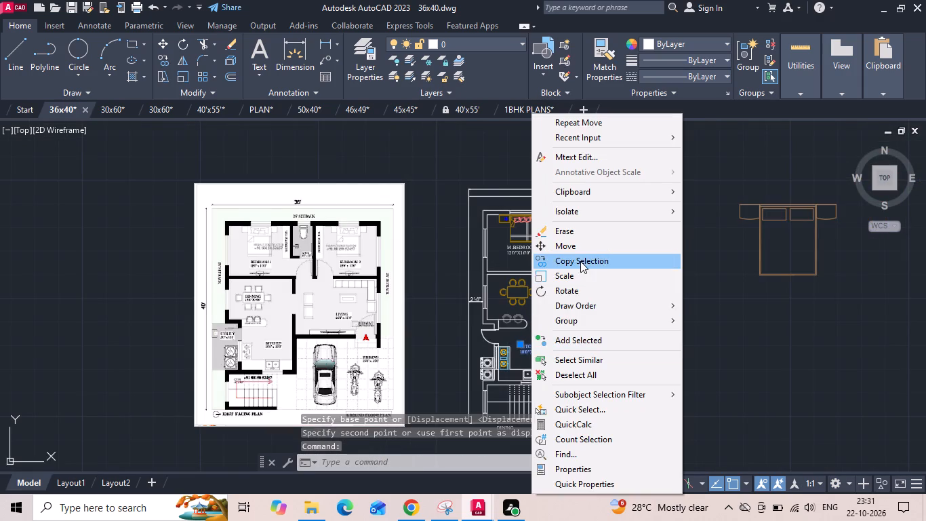
{"action": "left_click", "coordinate": [580, 261]}
{"action": "scroll", "coordinate": [542, 341], "scroll_direction": "up", "scroll_amount": 1}
{"action": "left_click", "coordinate": [531, 359]}
{"action": "scroll", "coordinate": [510, 278], "scroll_direction": "up", "scroll_amount": 3}
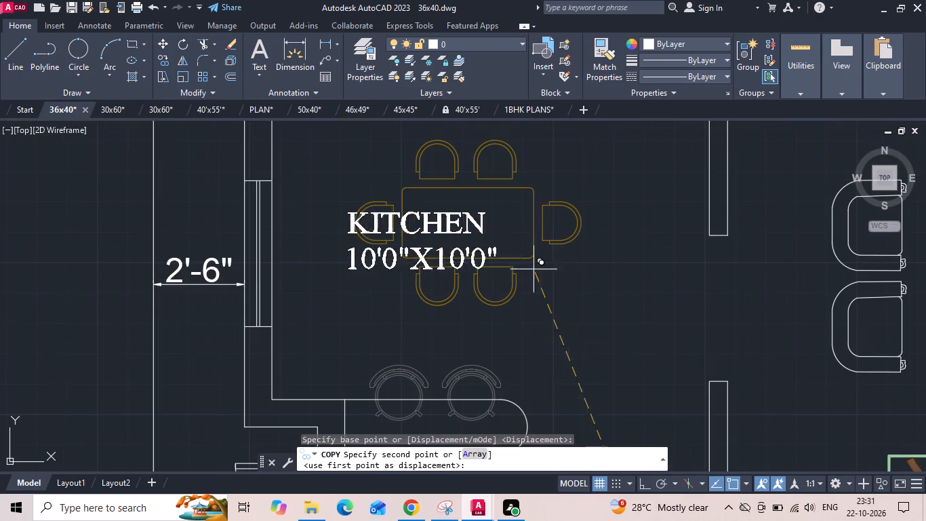
{"action": "left_click", "coordinate": [585, 256]}
{"action": "key", "text": "Escape"}
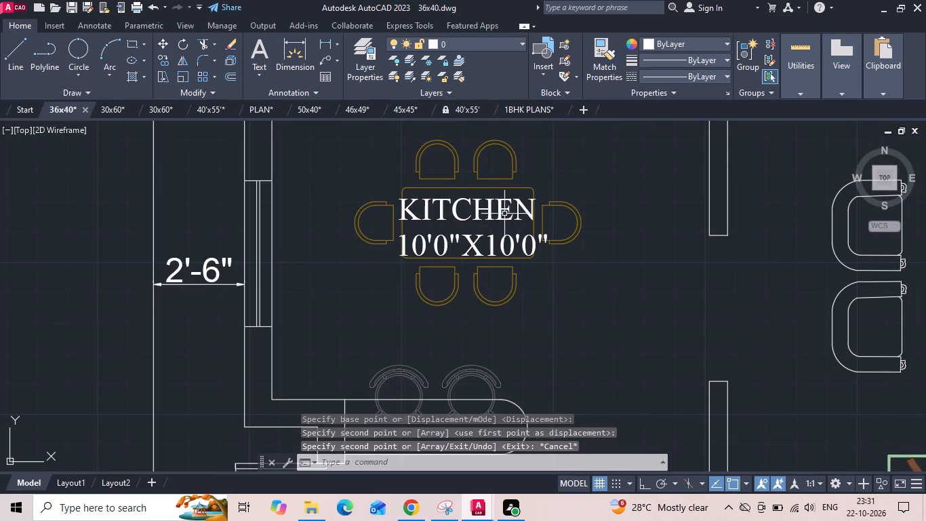
Replace the name in the copied label on the dining table with DINING.
{"action": "double_click", "coordinate": [504, 214]}
{"action": "triple_click", "coordinate": [501, 211]}
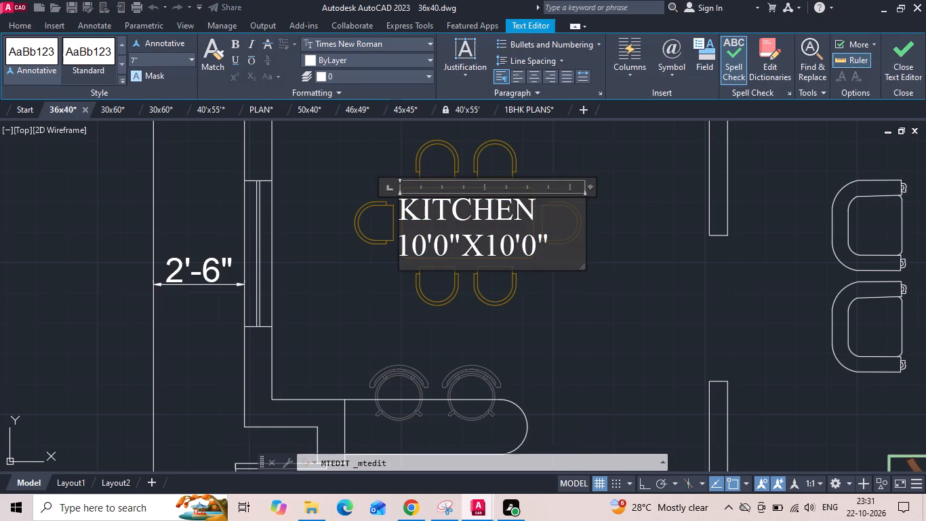
{"action": "left_click_drag", "start_coordinate": [531, 215], "coordinate": [419, 217]}
{"action": "key", "text": "BackSpace"}
{"action": "key", "text": "BackSpace"}
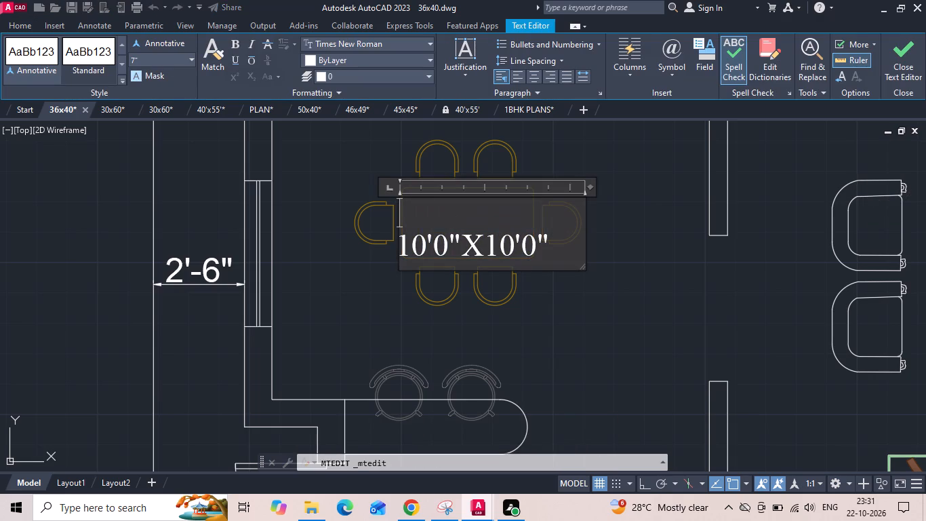
{"action": "type", "text": "DINING"}
Check the dining size on the reference plan and set the DINING label's second dimension to 8'0".
{"action": "scroll", "coordinate": [556, 286], "scroll_direction": "down", "scroll_amount": 2}
{"action": "middle_click_drag", "start_coordinate": [109, 292], "coordinate": [397, 294]}
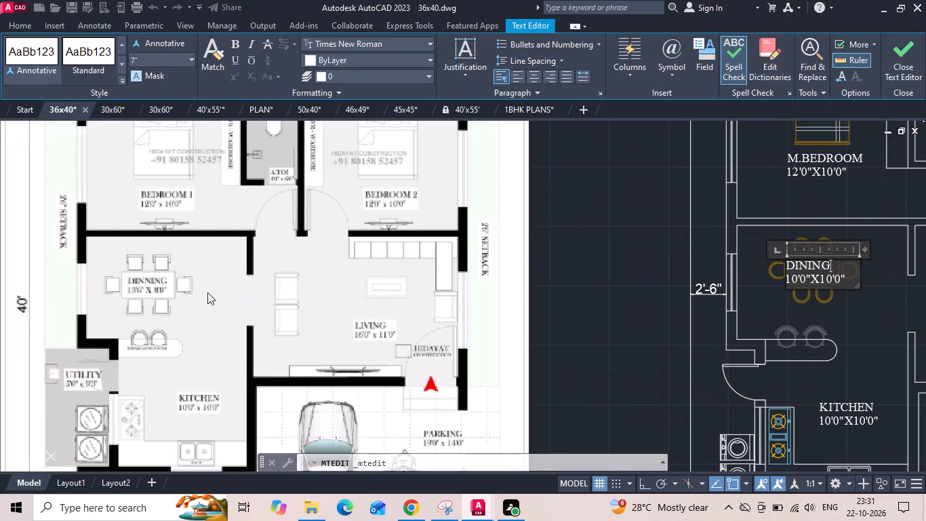
{"action": "scroll", "coordinate": [125, 292], "scroll_direction": "up", "scroll_amount": 2}
{"action": "scroll", "coordinate": [123, 292], "scroll_direction": "down", "scroll_amount": 1}
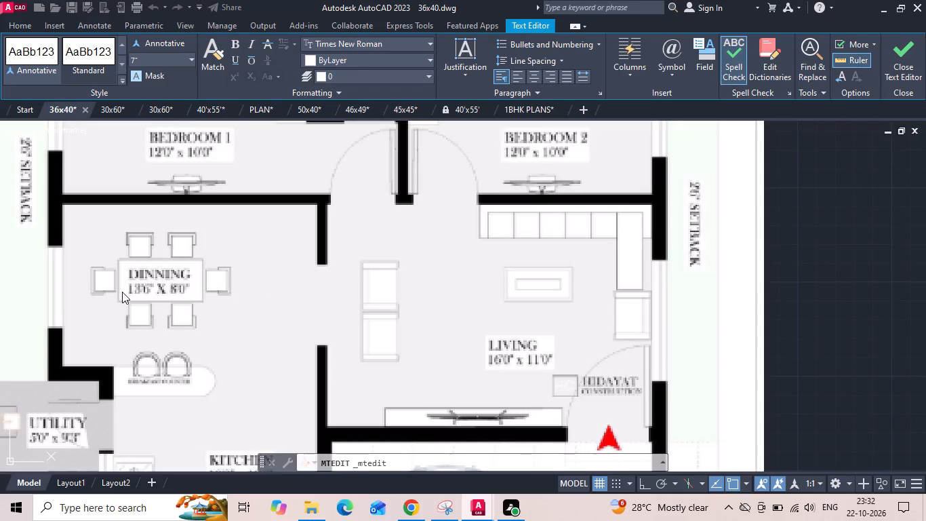
{"action": "scroll", "coordinate": [122, 292], "scroll_direction": "down", "scroll_amount": 2}
{"action": "scroll", "coordinate": [566, 292], "scroll_direction": "up", "scroll_amount": 4}
{"action": "left_click", "coordinate": [562, 263]}
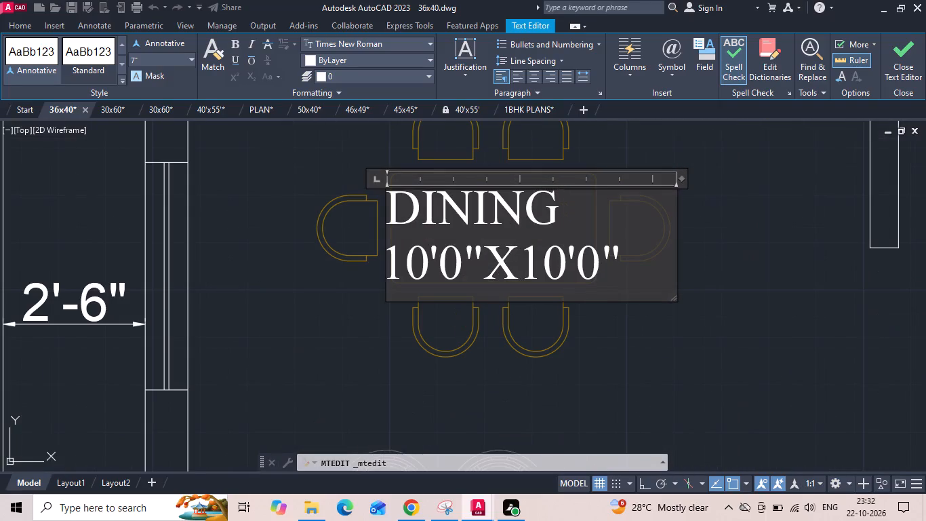
{"action": "key", "text": "BackSpace"}
{"action": "key", "text": "BackSpace"}
{"action": "key", "text": "8"}
{"action": "left_click", "coordinate": [597, 345]}
Measure the dining room's clear width between its side walls with a linear dimension.
{"action": "scroll", "coordinate": [489, 341], "scroll_direction": "down", "scroll_amount": 6}
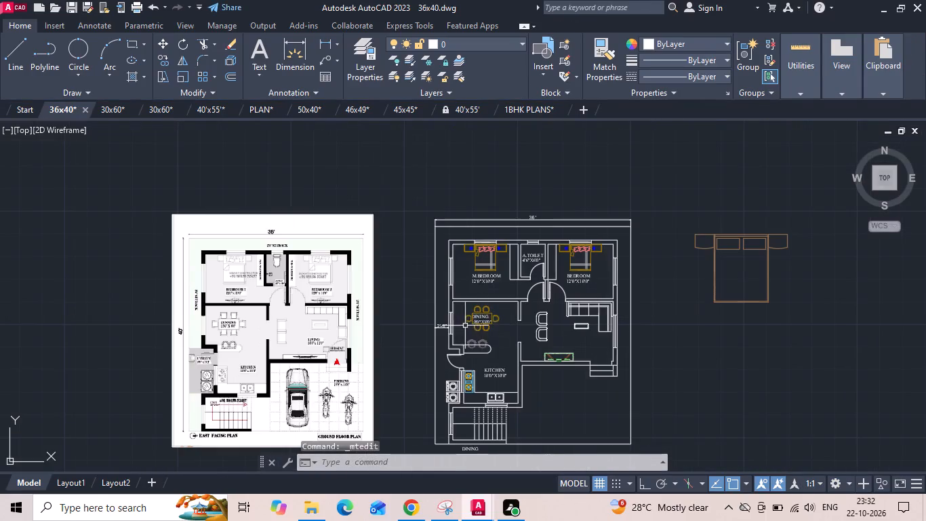
{"action": "scroll", "coordinate": [458, 327], "scroll_direction": "up", "scroll_amount": 1}
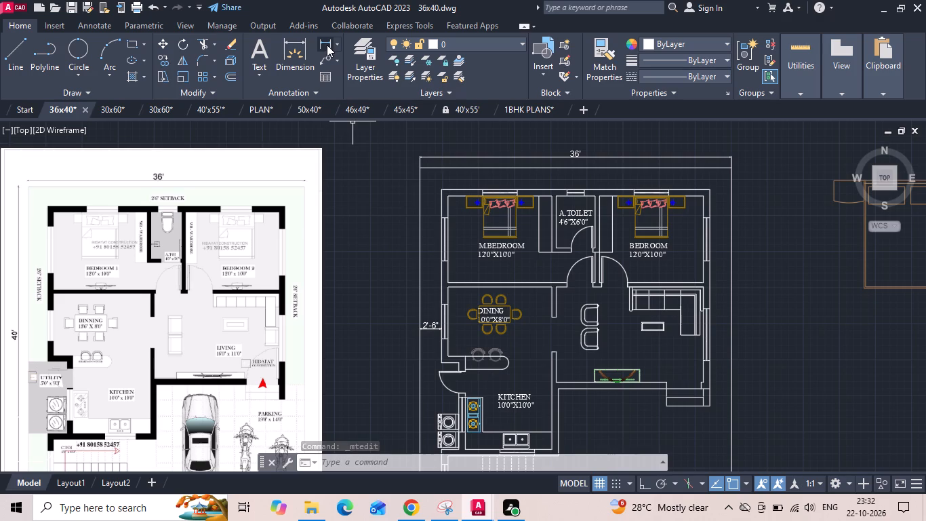
{"action": "left_click", "coordinate": [327, 45]}
{"action": "scroll", "coordinate": [527, 311], "scroll_direction": "up", "scroll_amount": 2}
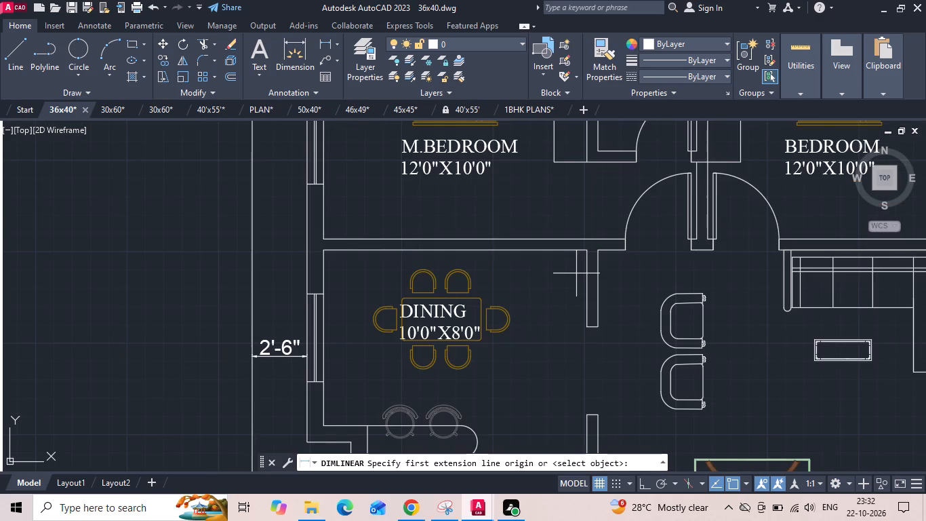
{"action": "left_click", "coordinate": [582, 273]}
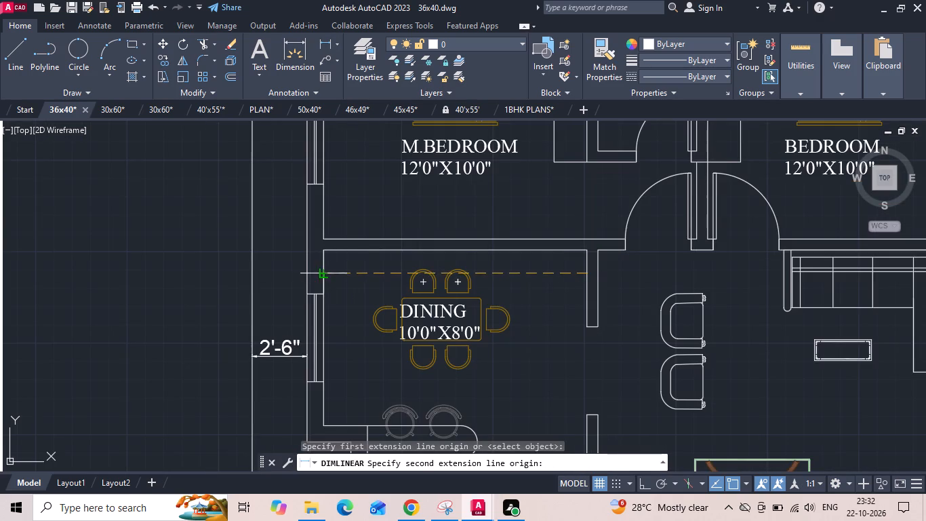
{"action": "left_click", "coordinate": [327, 275]}
{"action": "key", "text": "Escape"}
Change the DINING label's first dimension so its size reads 12'0"X8'0".
{"action": "scroll", "coordinate": [438, 349], "scroll_direction": "up", "scroll_amount": 1}
{"action": "double_click", "coordinate": [400, 325]}
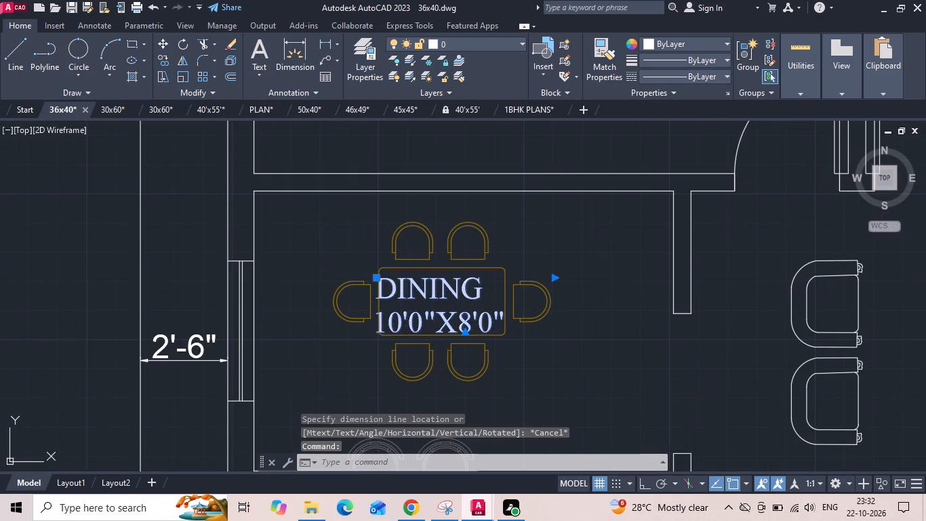
{"action": "key", "text": "BackSpace"}
{"action": "key", "text": "2"}
{"action": "scroll", "coordinate": [339, 299], "scroll_direction": "down", "scroll_amount": 1}
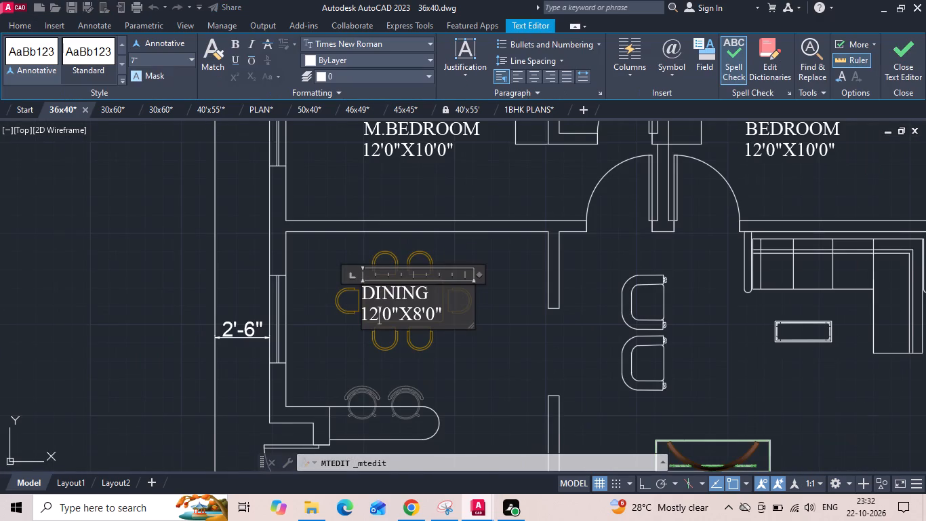
{"action": "left_click", "coordinate": [513, 273]}
Add a horizontal linear dimension across the living room between its inner side walls, just above the TV unit.
{"action": "left_click", "coordinate": [324, 45]}
{"action": "scroll", "coordinate": [345, 213], "scroll_direction": "down", "scroll_amount": 2}
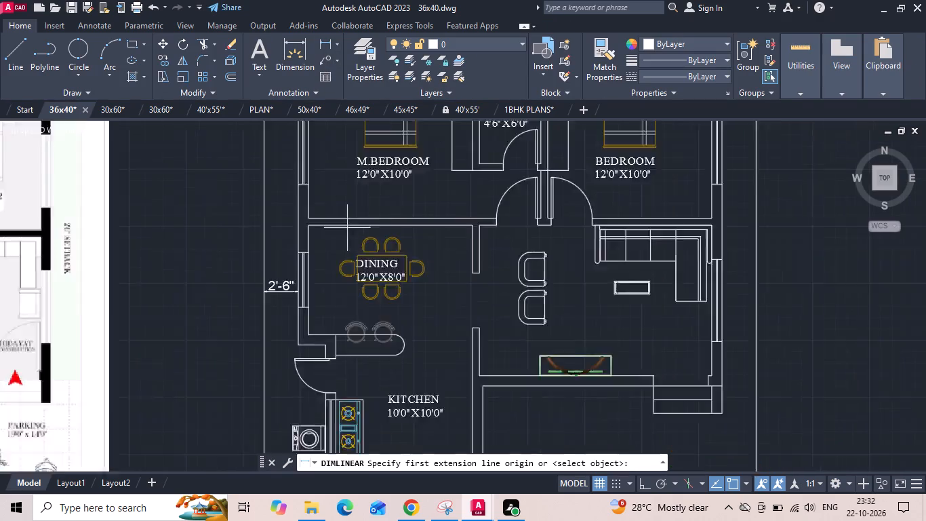
{"action": "scroll", "coordinate": [488, 302], "scroll_direction": "up", "scroll_amount": 1}
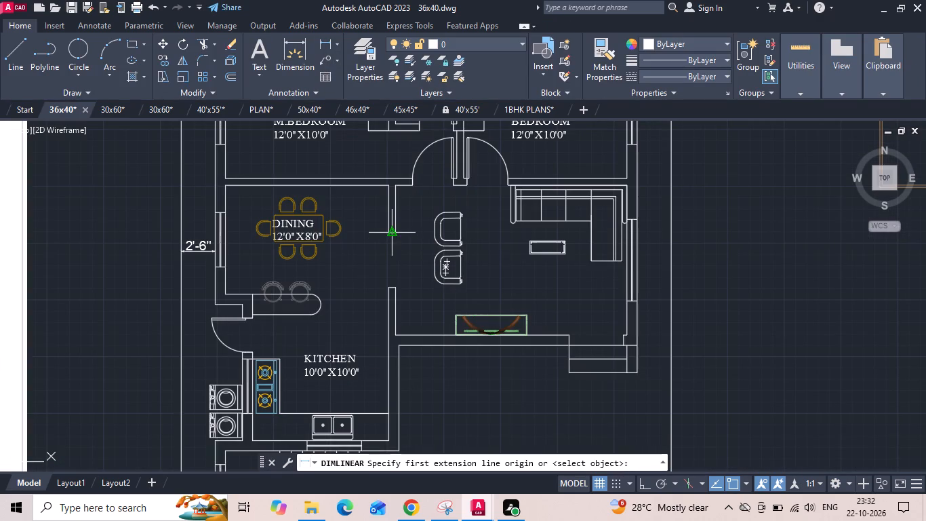
{"action": "scroll", "coordinate": [396, 233], "scroll_direction": "up", "scroll_amount": 1}
{"action": "left_click", "coordinate": [396, 236]}
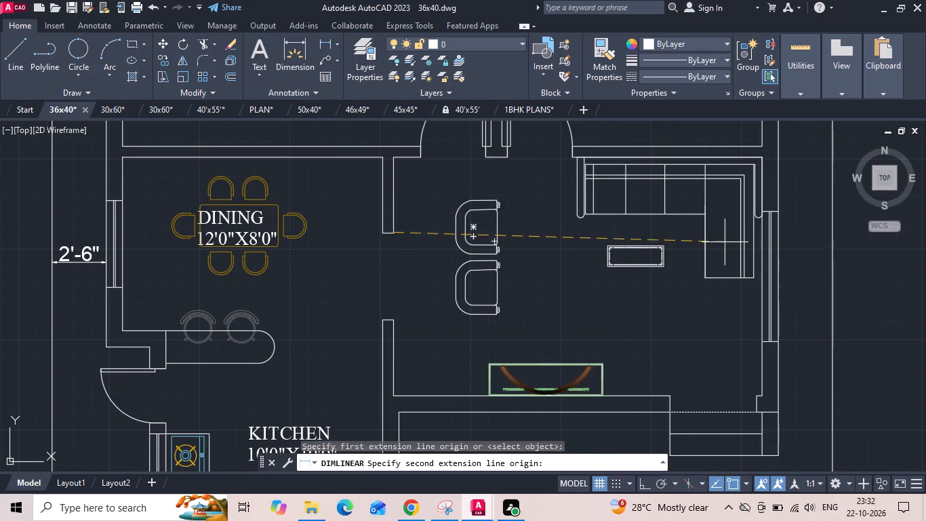
{"action": "left_click", "coordinate": [762, 234]}
{"action": "left_click", "coordinate": [689, 332]}
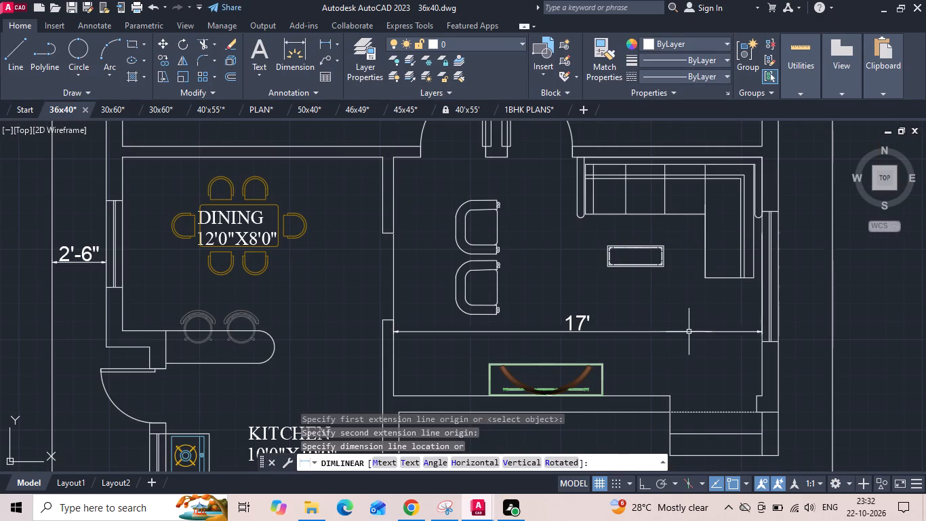
Move the DINING label slightly at the dining table.
{"action": "left_click", "coordinate": [242, 221]}
{"action": "right_click", "coordinate": [240, 220]}
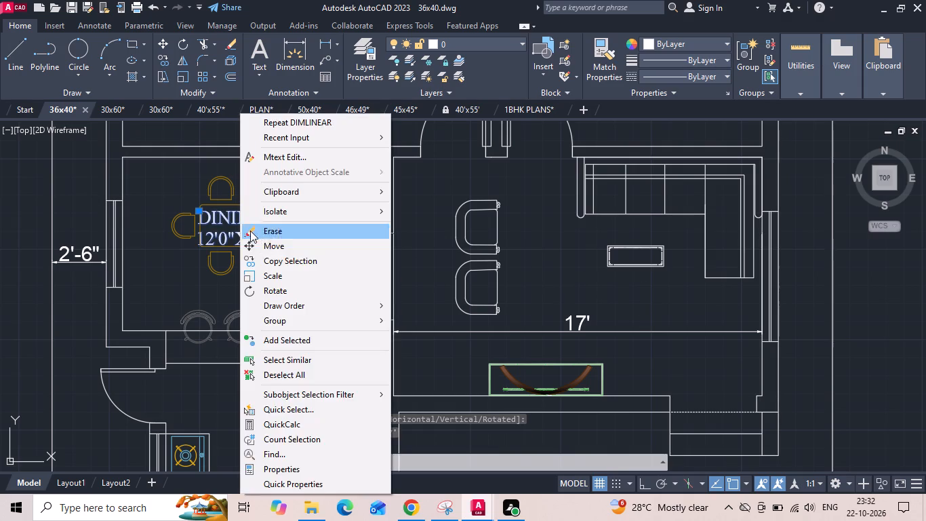
{"action": "left_click", "coordinate": [265, 246]}
{"action": "scroll", "coordinate": [286, 280], "scroll_direction": "up", "scroll_amount": 1}
{"action": "left_click", "coordinate": [303, 313]}
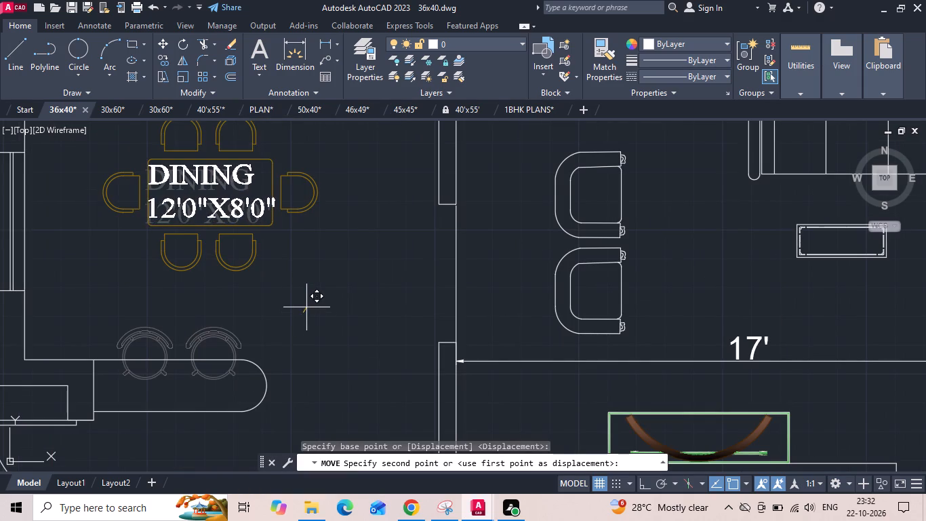
{"action": "left_click", "coordinate": [307, 307]}
Copy the DINING label into the living room, between the armchairs and the sofa.
{"action": "left_click", "coordinate": [233, 172]}
{"action": "right_click", "coordinate": [233, 171]}
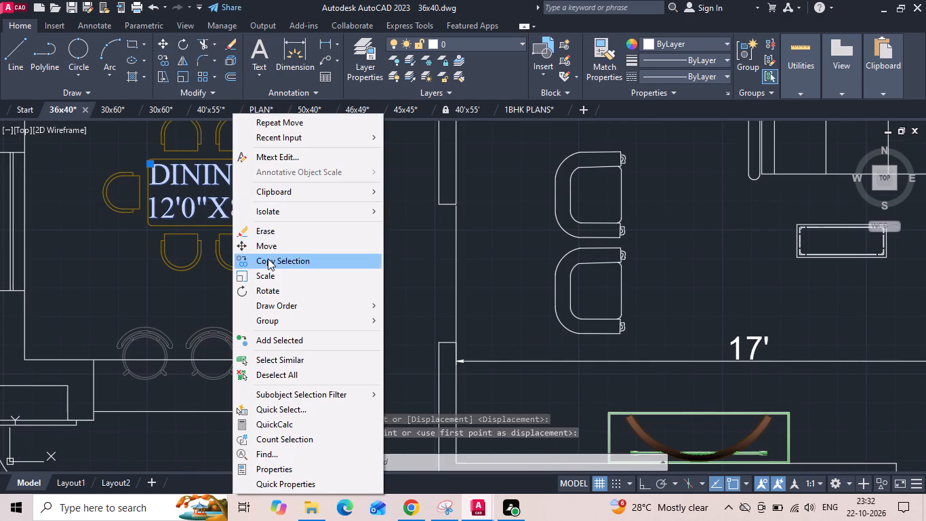
{"action": "left_click", "coordinate": [268, 258]}
{"action": "left_click_drag", "start_coordinate": [209, 214], "coordinate": [222, 220]}
{"action": "scroll", "coordinate": [463, 290], "scroll_direction": "down", "scroll_amount": 1}
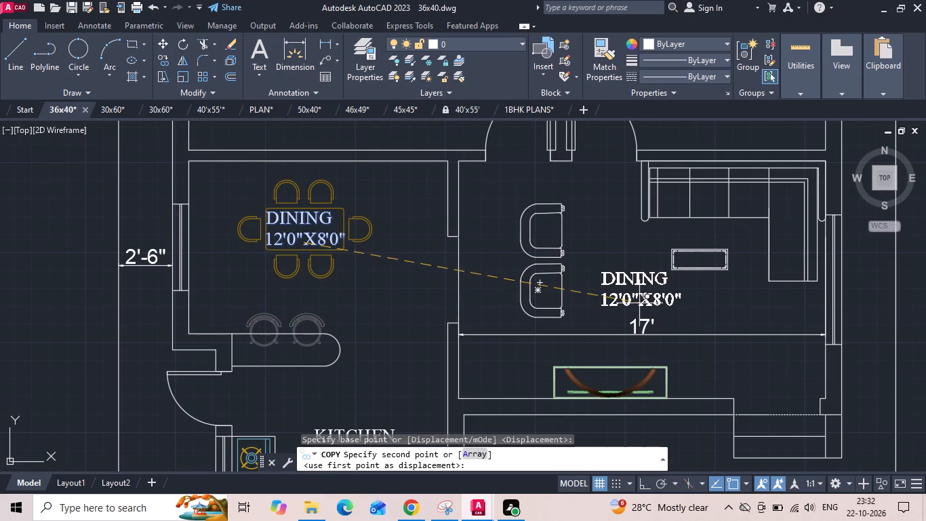
{"action": "left_click", "coordinate": [639, 303]}
{"action": "key", "text": "Escape"}
Change the first dimension of the copied label in the living room to 17'0".
{"action": "double_click", "coordinate": [626, 299]}
{"action": "scroll", "coordinate": [627, 303], "scroll_direction": "up", "scroll_amount": 1}
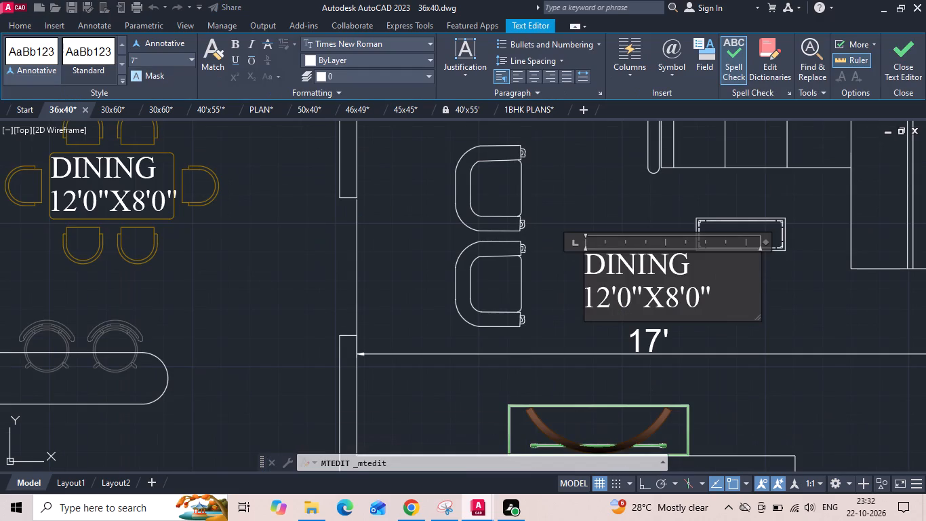
{"action": "left_click", "coordinate": [611, 301]}
{"action": "key", "text": "BackSpace"}
{"action": "key", "text": "7"}
Replace the name DINING with LIVING in the living room label, keeping the size on its own line.
{"action": "left_click_drag", "start_coordinate": [691, 273], "coordinate": [498, 319]}
{"action": "key", "text": "BackSpace"}
{"action": "key", "text": "BackSpace"}
{"action": "key", "text": "BackSpace"}
{"action": "key", "text": "BackSpace"}
{"action": "key", "text": "BackSpace"}
{"action": "key", "text": "BackSpace"}
{"action": "key", "text": "BackSpace"}
{"action": "key", "text": "BackSpace"}
{"action": "key", "text": "BackSpace"}
{"action": "key", "text": "BackSpace"}
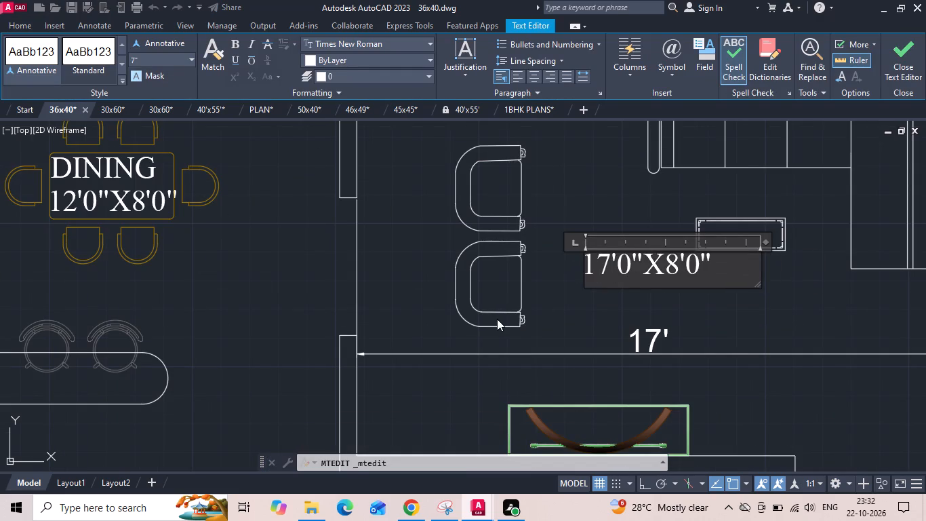
{"action": "type", "text": "LIB"}
{"action": "key", "text": "BackSpace"}
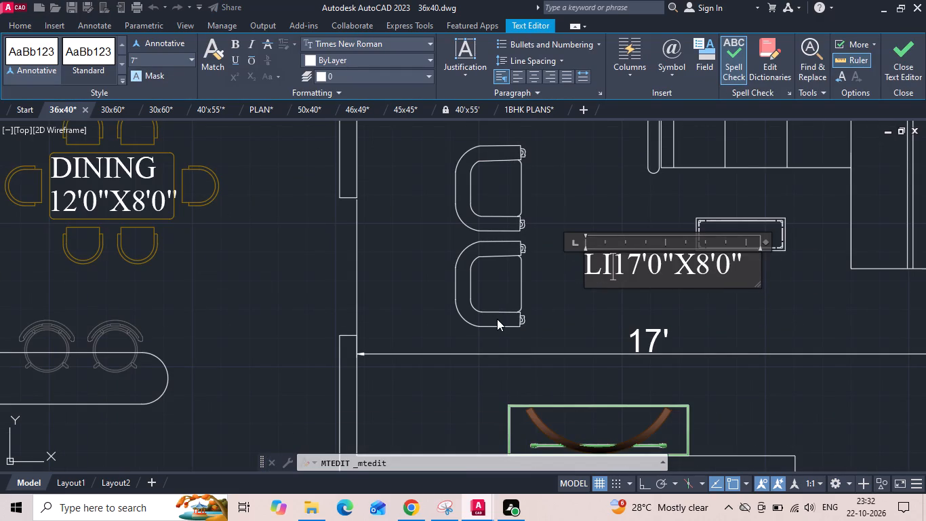
{"action": "type", "text": "VING"}
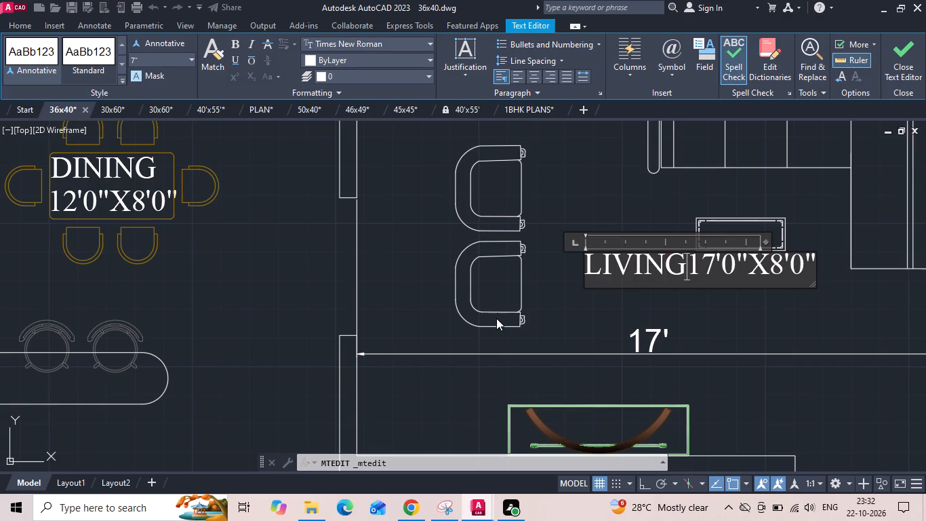
{"action": "scroll", "coordinate": [515, 360], "scroll_direction": "down", "scroll_amount": 3}
{"action": "key", "text": "space"}
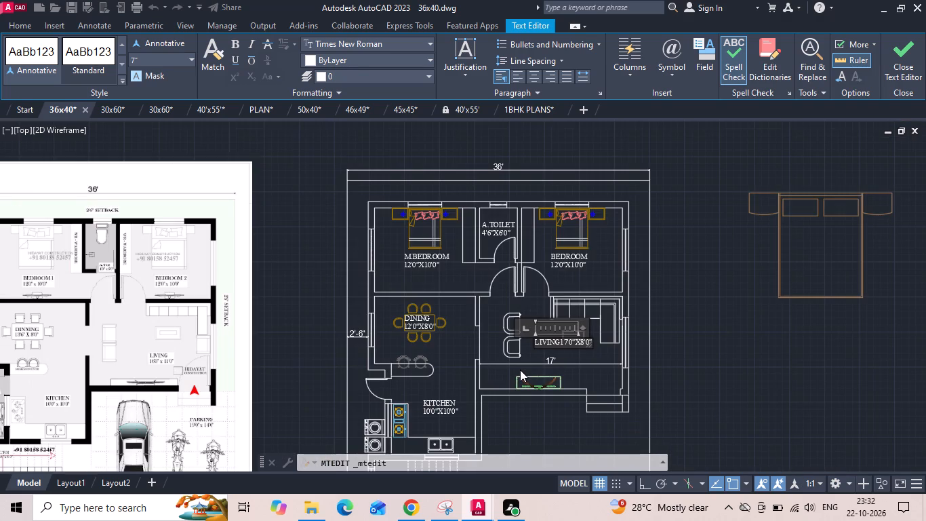
{"action": "scroll", "coordinate": [549, 380], "scroll_direction": "up", "scroll_amount": 2}
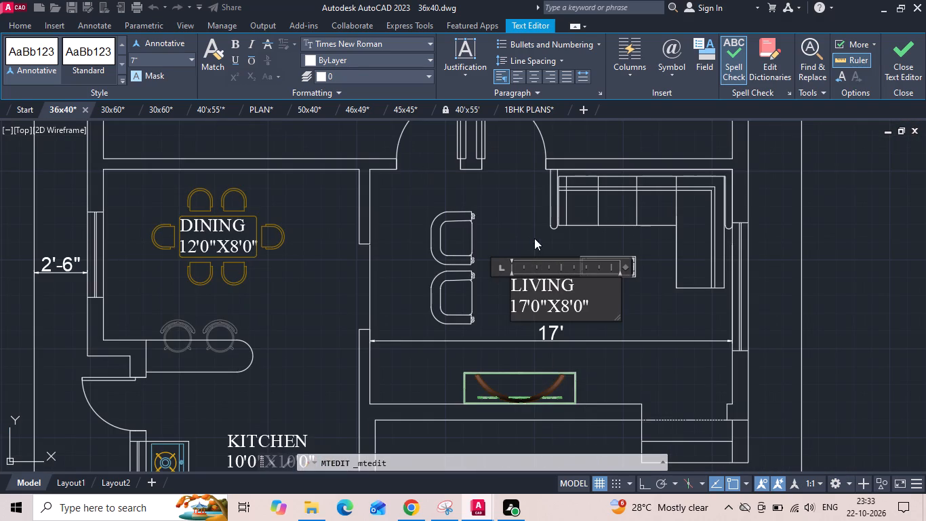
{"action": "left_click", "coordinate": [534, 238]}
Measure the living room's clear depth from the bedroom wall to the wall behind the TV unit.
{"action": "left_click", "coordinate": [320, 39]}
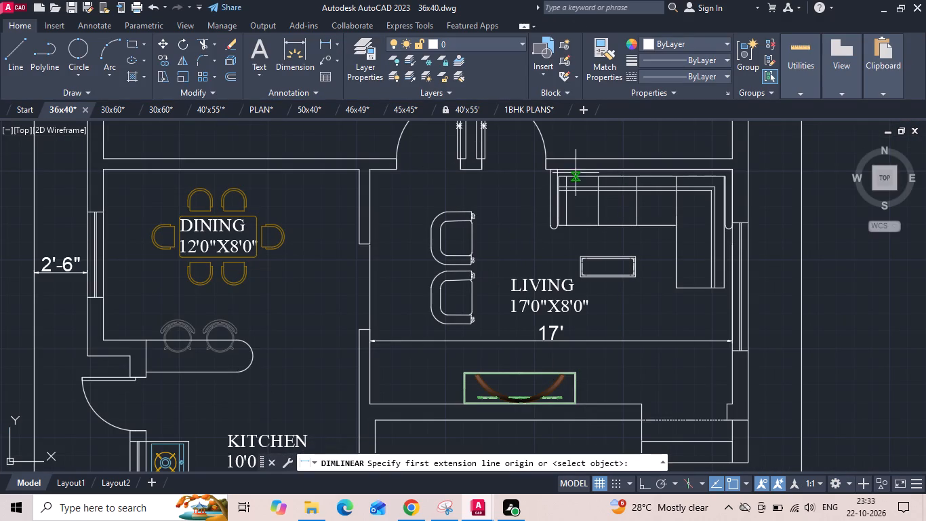
{"action": "scroll", "coordinate": [534, 176], "scroll_direction": "up", "scroll_amount": 1}
{"action": "left_click", "coordinate": [550, 169]}
{"action": "scroll", "coordinate": [550, 180], "scroll_direction": "down", "scroll_amount": 1}
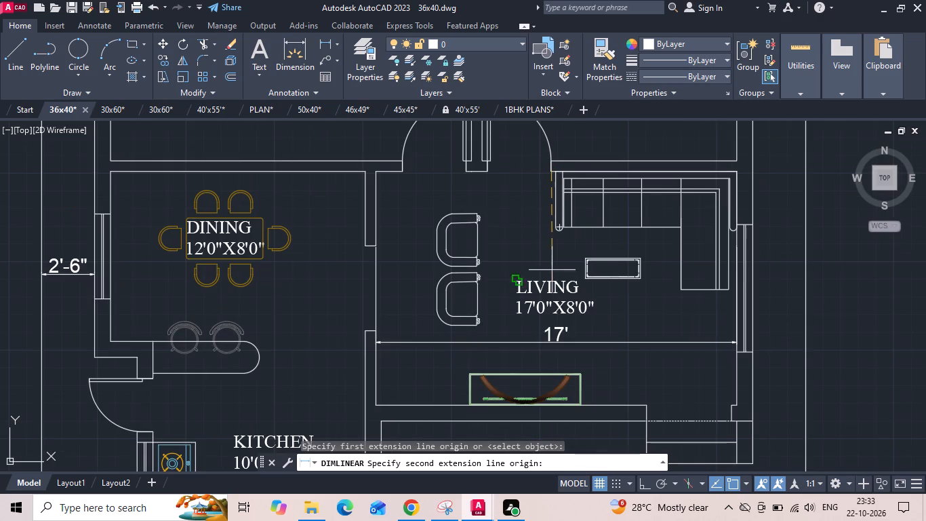
{"action": "left_click", "coordinate": [547, 409]}
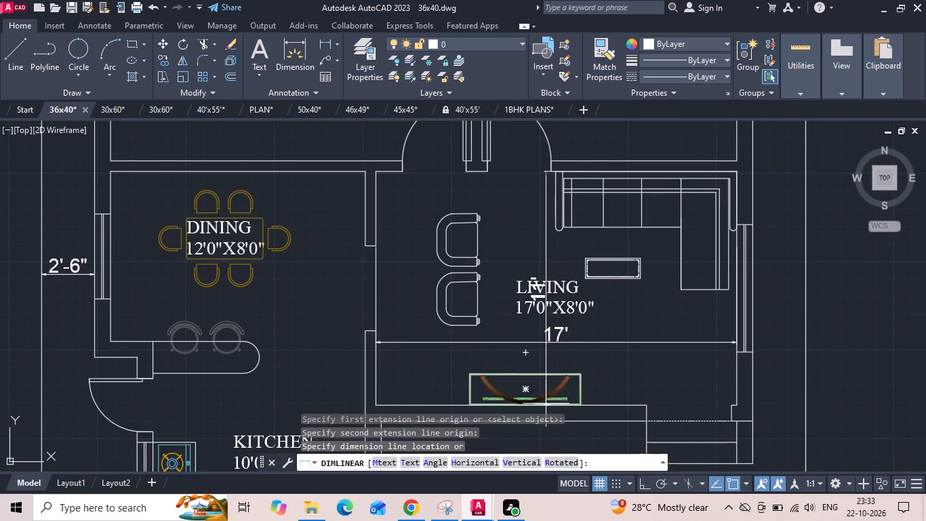
{"action": "key", "text": "Escape"}
Change the LIVING label's second dimension so its size reads 17'0"X14'0".
{"action": "scroll", "coordinate": [559, 341], "scroll_direction": "up", "scroll_amount": 1}
{"action": "double_click", "coordinate": [579, 288]}
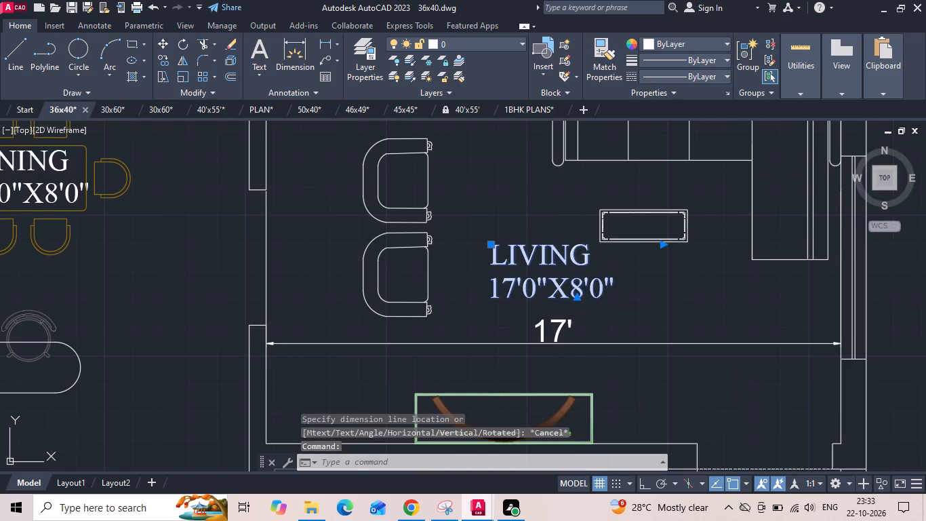
{"action": "key", "text": "BackSpace"}
{"action": "key", "text": "1"}
{"action": "key", "text": "4"}
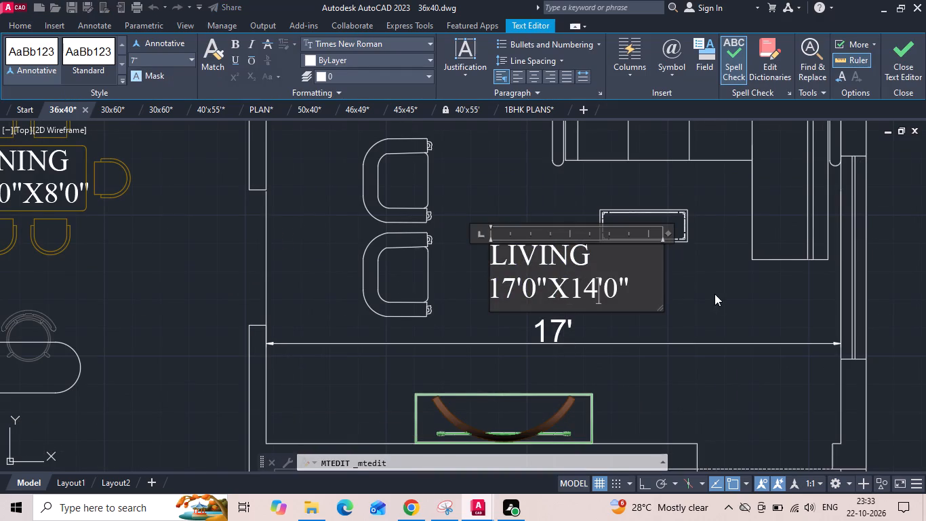
{"action": "left_click", "coordinate": [724, 297]}
Delete the horizontal linear dimension across the living room.
{"action": "scroll", "coordinate": [571, 268], "scroll_direction": "down", "scroll_amount": 2}
{"action": "left_click", "coordinate": [592, 298]}
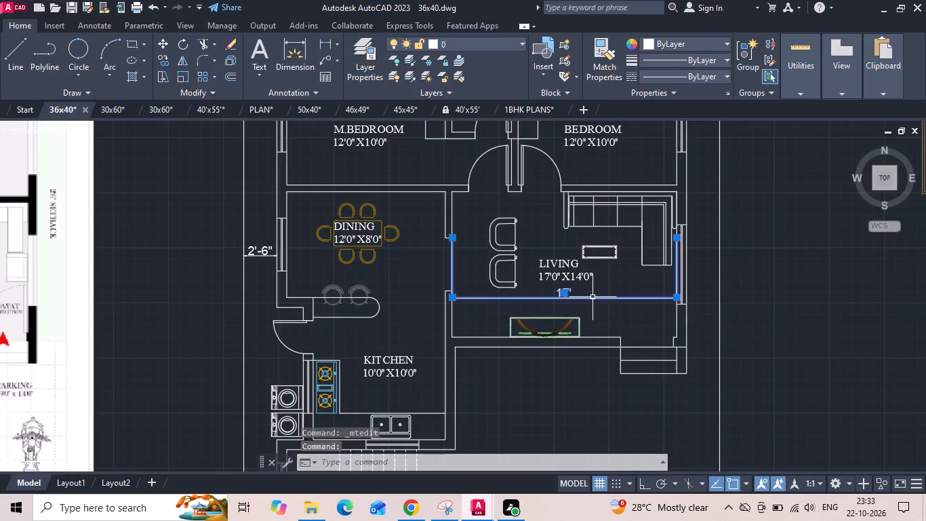
{"action": "key", "text": "Delete"}
Copy the LIVING label into the open parking area below the living room.
{"action": "scroll", "coordinate": [584, 278], "scroll_direction": "down", "scroll_amount": 1}
{"action": "left_click", "coordinate": [582, 276]}
{"action": "right_click", "coordinate": [582, 276]}
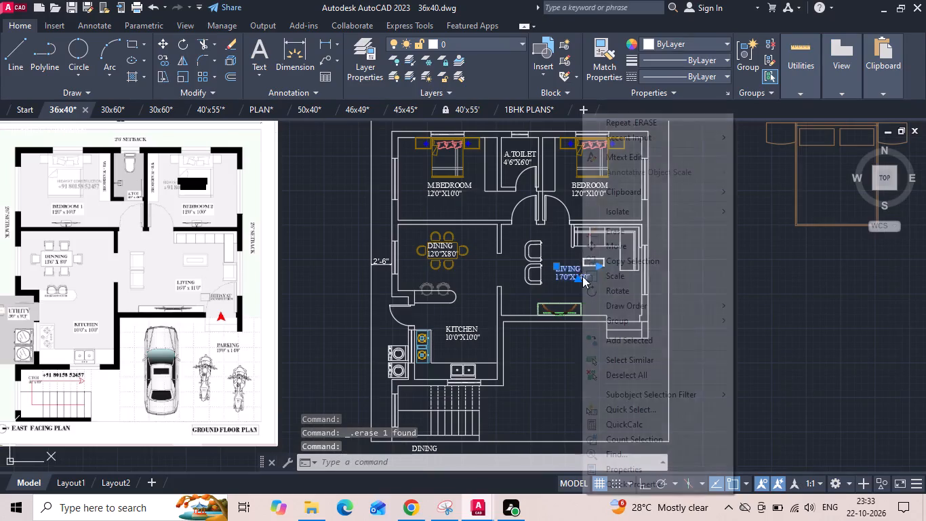
{"action": "left_click", "coordinate": [613, 265]}
{"action": "left_click_drag", "start_coordinate": [586, 277], "coordinate": [586, 297]}
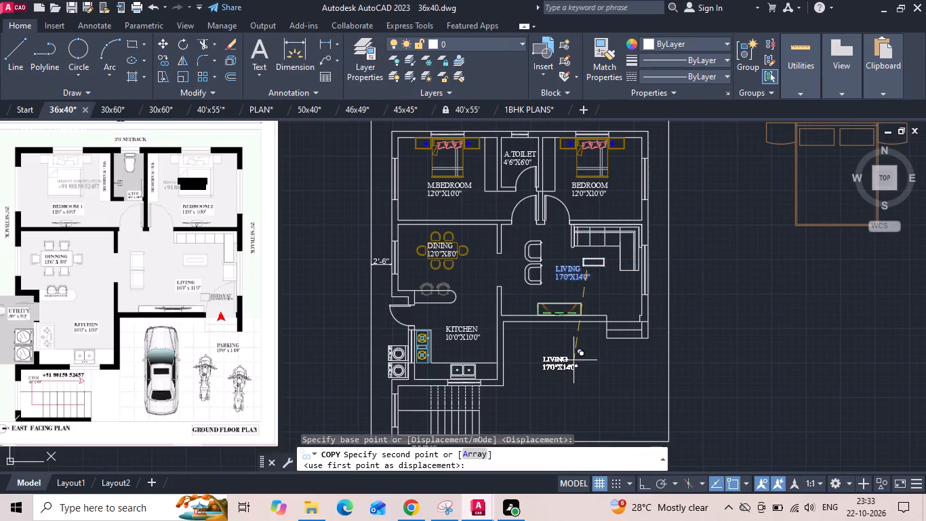
{"action": "left_click", "coordinate": [573, 360]}
{"action": "middle_click_drag", "start_coordinate": [576, 360], "coordinate": [602, 317]}
{"action": "key", "text": "Escape"}
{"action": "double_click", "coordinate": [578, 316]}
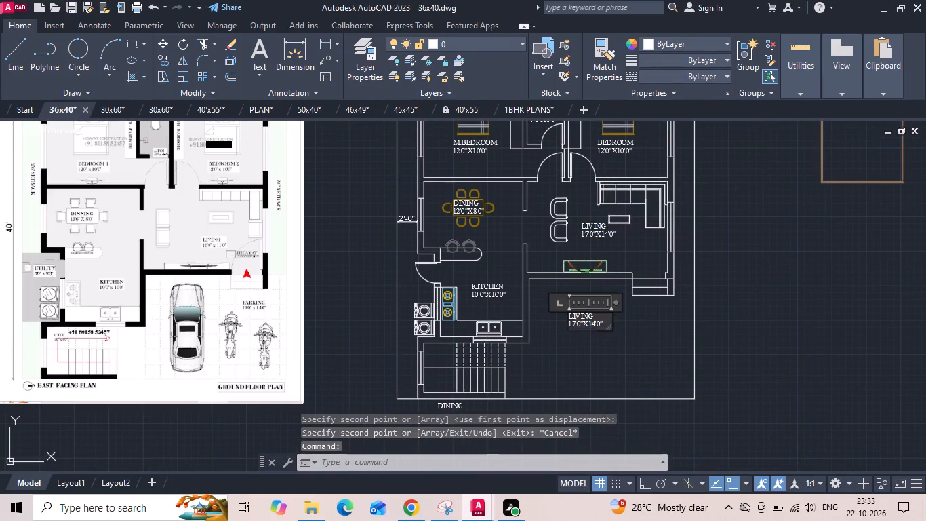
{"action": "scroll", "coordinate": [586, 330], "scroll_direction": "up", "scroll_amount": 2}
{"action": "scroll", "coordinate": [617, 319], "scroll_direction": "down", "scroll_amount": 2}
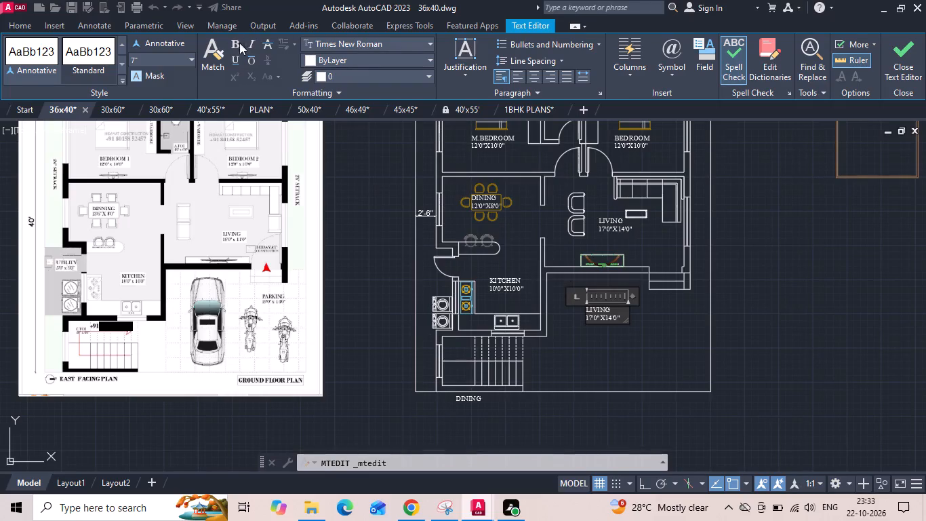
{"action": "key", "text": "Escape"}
Add a horizontal linear dimension across the parking area, from the kitchen's outer wall to the plot boundary.
{"action": "left_click", "coordinate": [324, 40]}
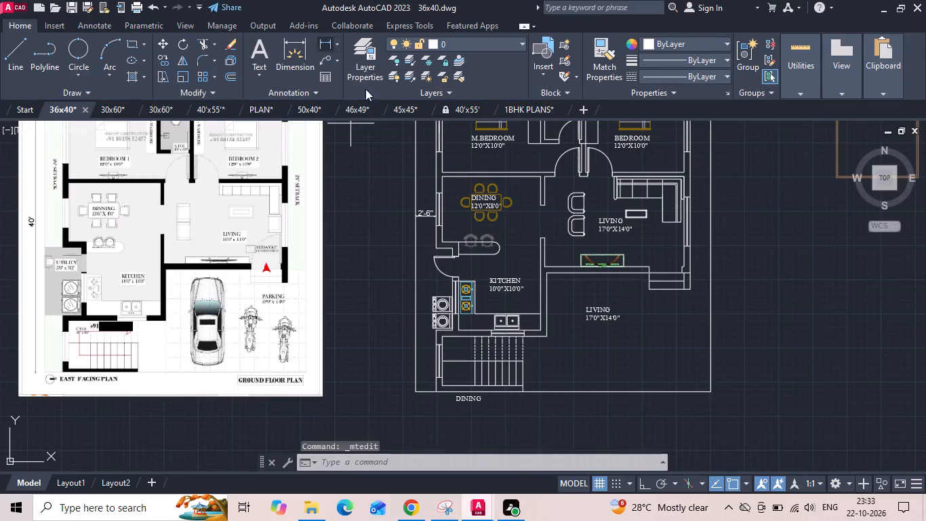
{"action": "scroll", "coordinate": [624, 290], "scroll_direction": "up", "scroll_amount": 2}
{"action": "left_click", "coordinate": [426, 322]}
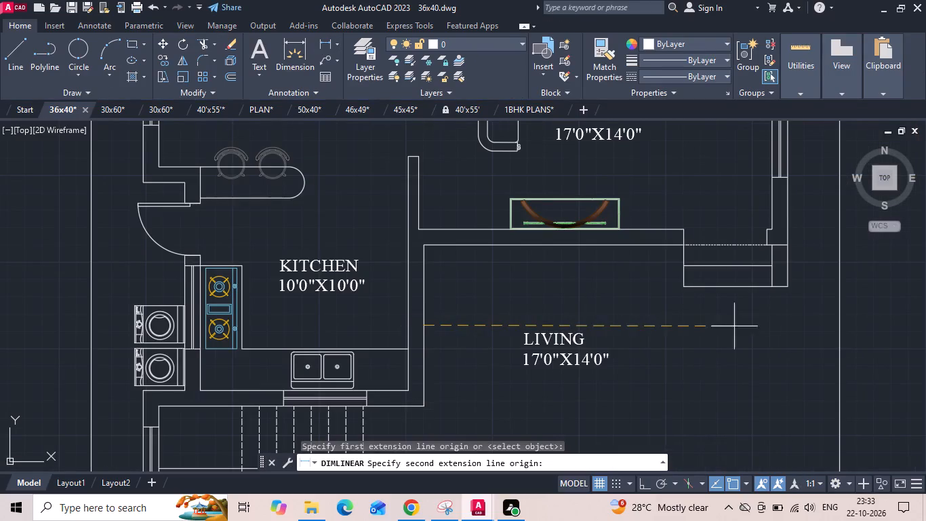
{"action": "left_click", "coordinate": [839, 319]}
{"action": "left_click", "coordinate": [825, 329]}
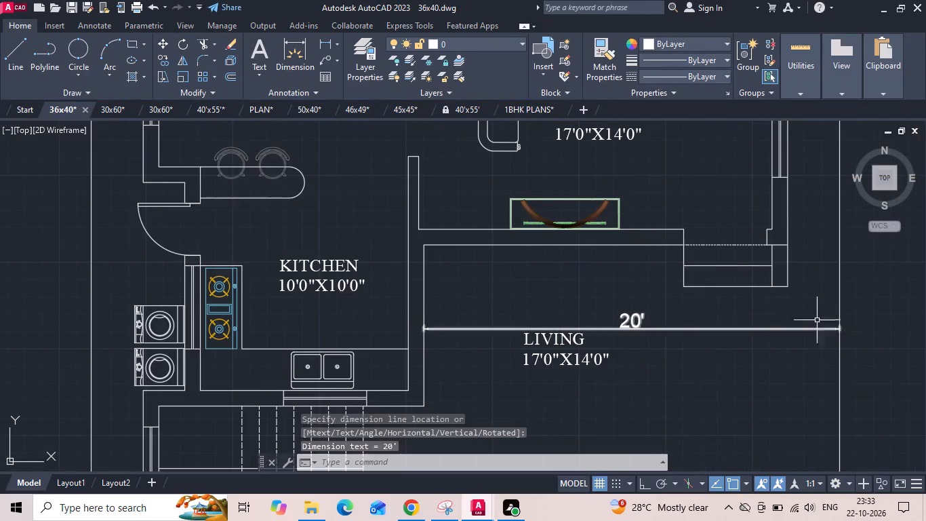
Measure the parking area's depth from the entrance steps to the front plot boundary.
{"action": "left_click", "coordinate": [321, 41]}
{"action": "scroll", "coordinate": [624, 225], "scroll_direction": "down", "scroll_amount": 2}
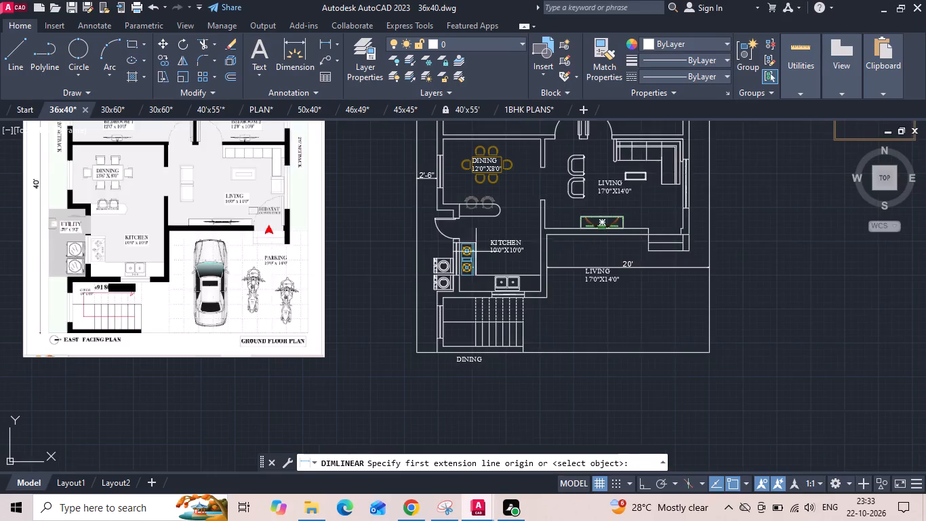
{"action": "scroll", "coordinate": [289, 293], "scroll_direction": "up", "scroll_amount": 2}
{"action": "scroll", "coordinate": [264, 233], "scroll_direction": "down", "scroll_amount": 2}
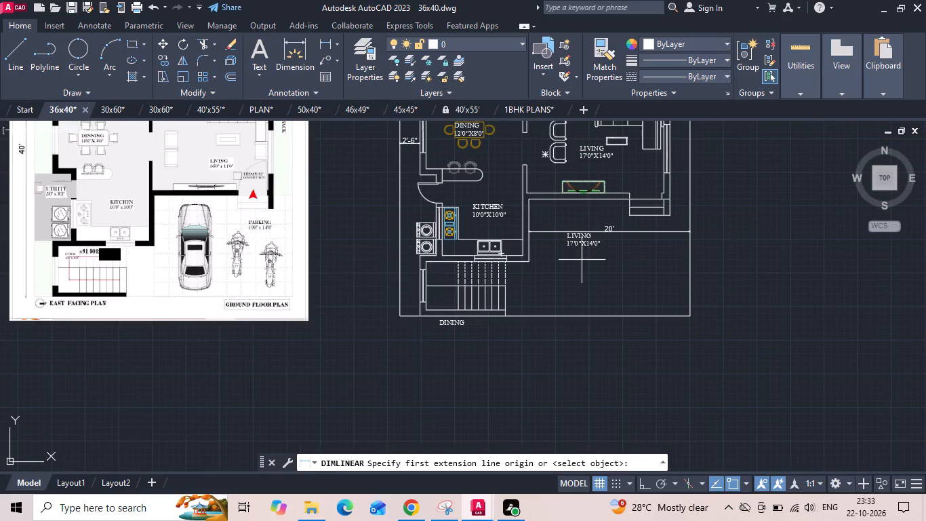
{"action": "scroll", "coordinate": [586, 260], "scroll_direction": "up", "scroll_amount": 1}
{"action": "left_click", "coordinate": [656, 189]}
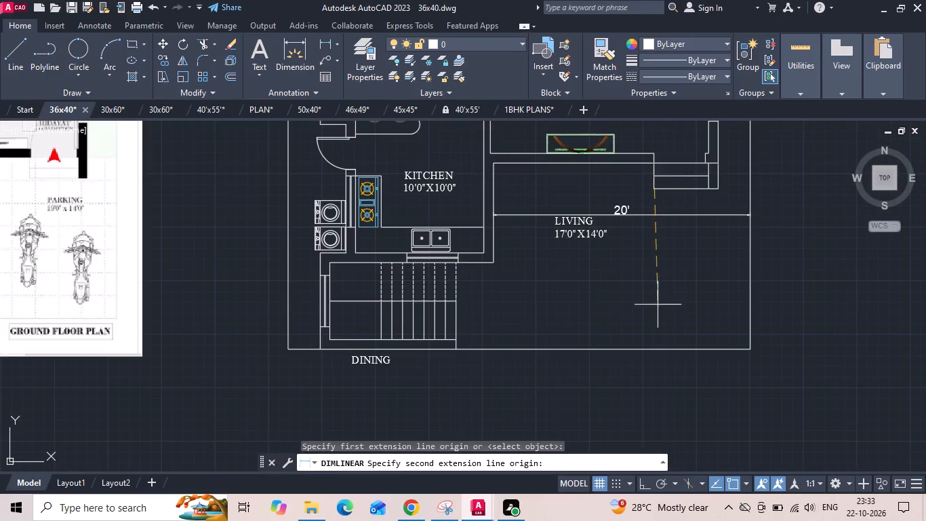
{"action": "left_click", "coordinate": [652, 347]}
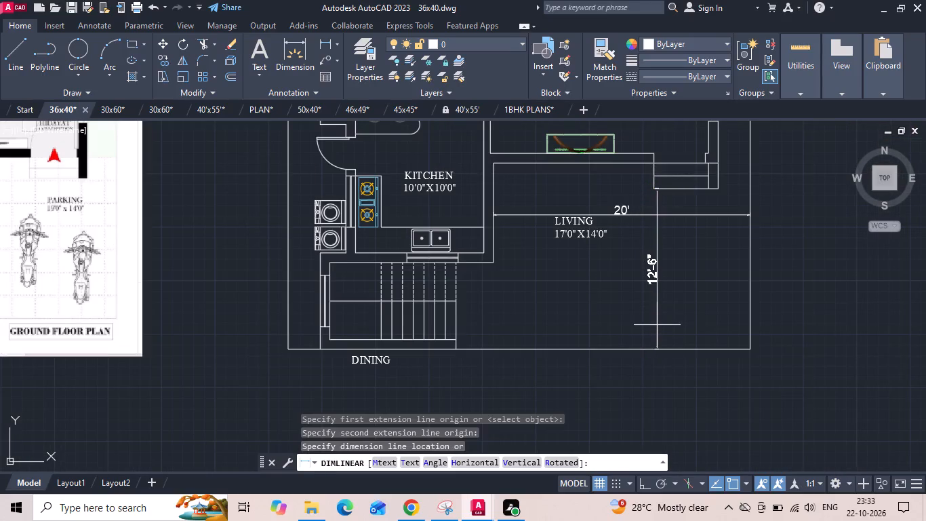
{"action": "key", "text": "Escape"}
Measure the parking area's depth from the living room's outer wall to the plot boundary opposite.
{"action": "key", "text": "space"}
{"action": "left_click", "coordinate": [641, 163]}
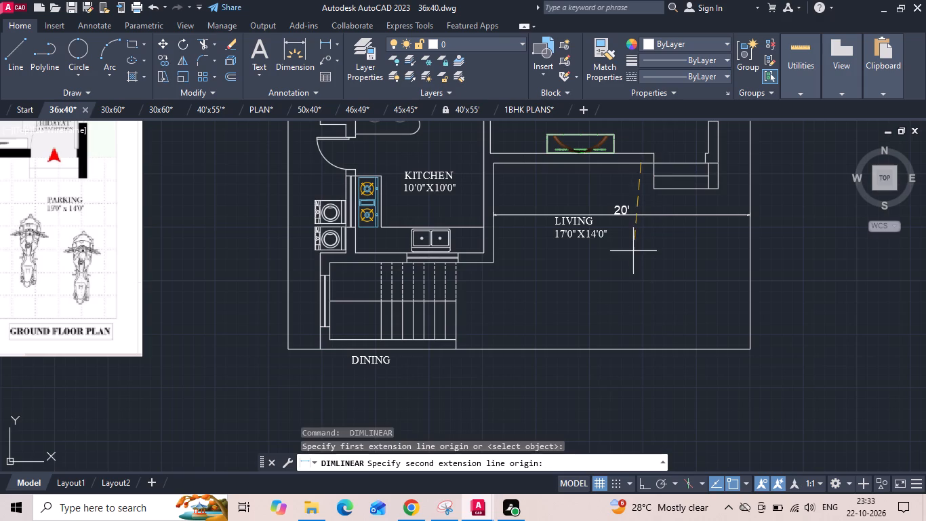
{"action": "left_click", "coordinate": [637, 350]}
{"action": "key", "text": "Escape"}
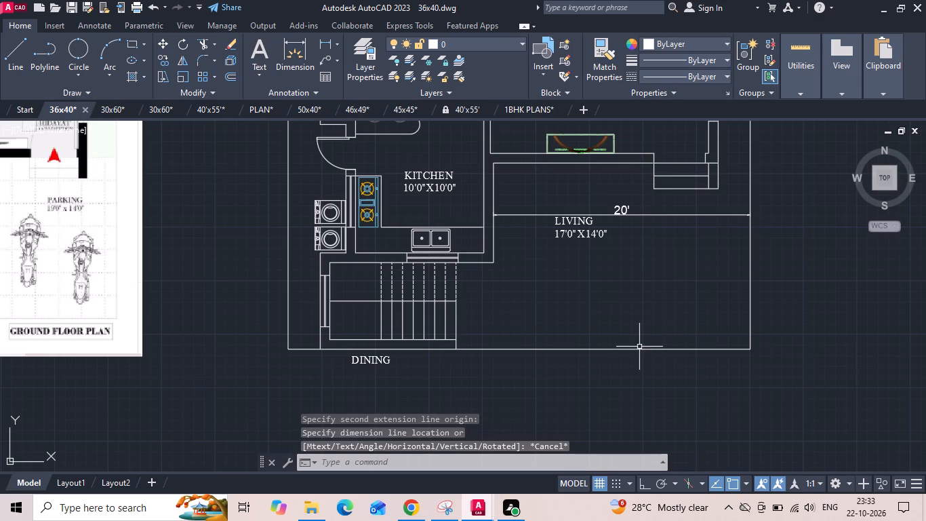
Change the size on the copied label in the parking area to 20'0"X14'6".
{"action": "double_click", "coordinate": [570, 234]}
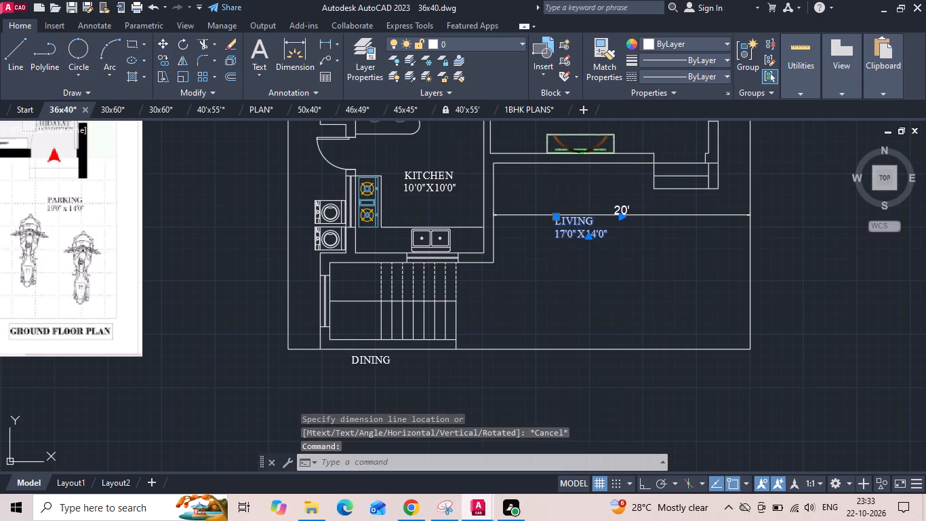
{"action": "scroll", "coordinate": [554, 234], "scroll_direction": "up", "scroll_amount": 2}
{"action": "left_click", "coordinate": [567, 235]}
{"action": "key", "text": "BackSpace"}
{"action": "key", "text": "BackSpace"}
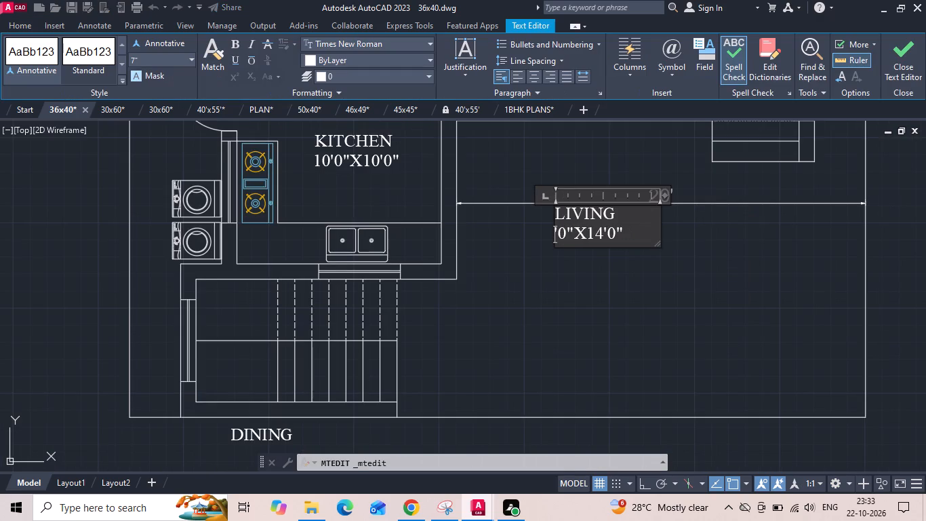
{"action": "type", "text": "20"}
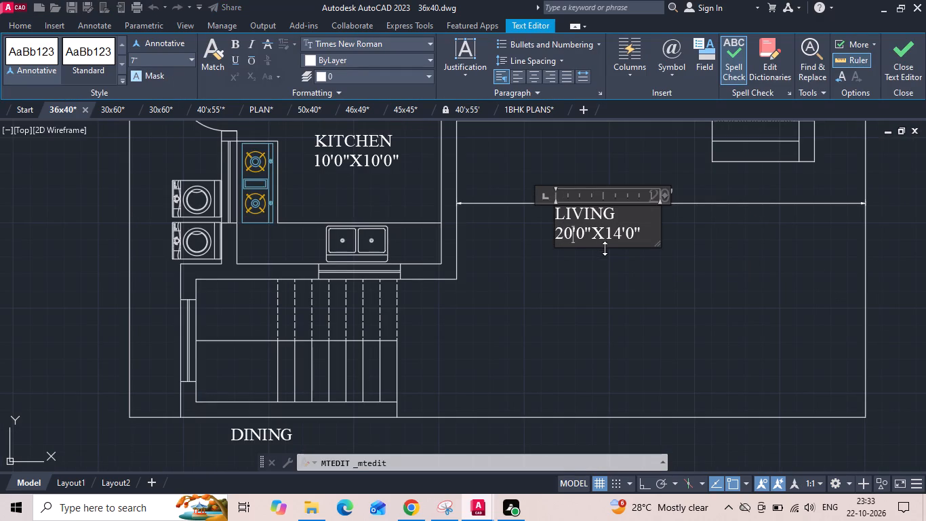
{"action": "left_click", "coordinate": [630, 238]}
{"action": "key", "text": "BackSpace"}
{"action": "key", "text": "6"}
Replace the name LIVING with PARKING on the copied label in the parking area.
{"action": "left_click_drag", "start_coordinate": [623, 218], "coordinate": [453, 218]}
{"action": "key", "text": "BackSpace"}
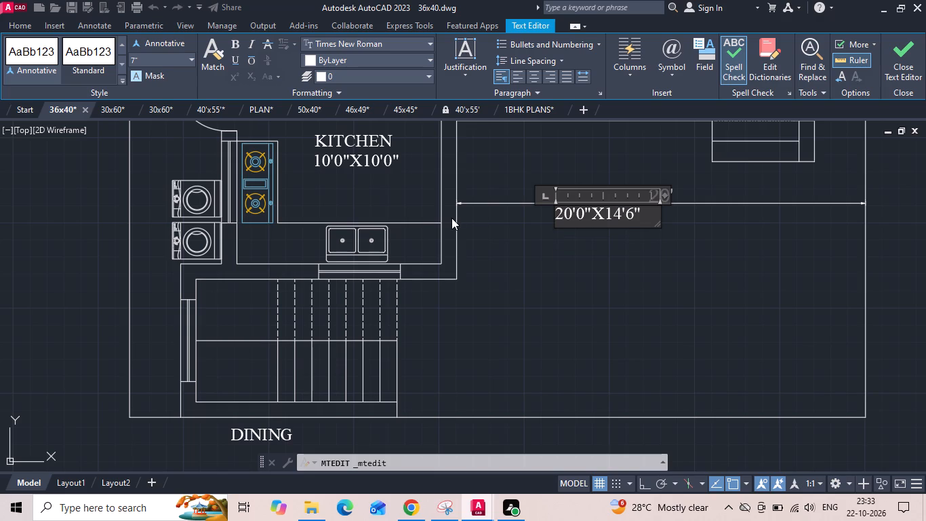
{"action": "type", "text": "PARKING"}
{"action": "key", "text": "Return"}
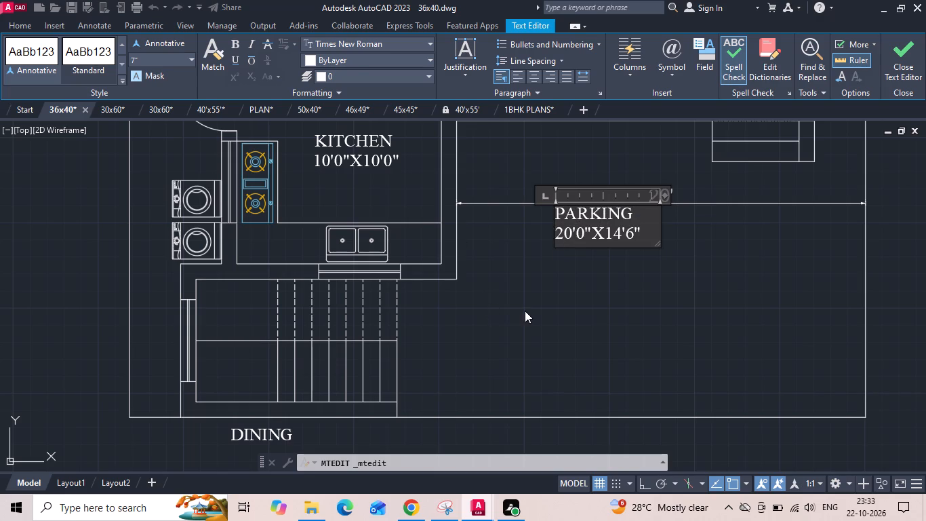
{"action": "left_click", "coordinate": [525, 311]}
Delete the horizontal dimension line running across the parking area.
{"action": "scroll", "coordinate": [556, 313], "scroll_direction": "down", "scroll_amount": 1}
{"action": "left_click", "coordinate": [567, 260]}
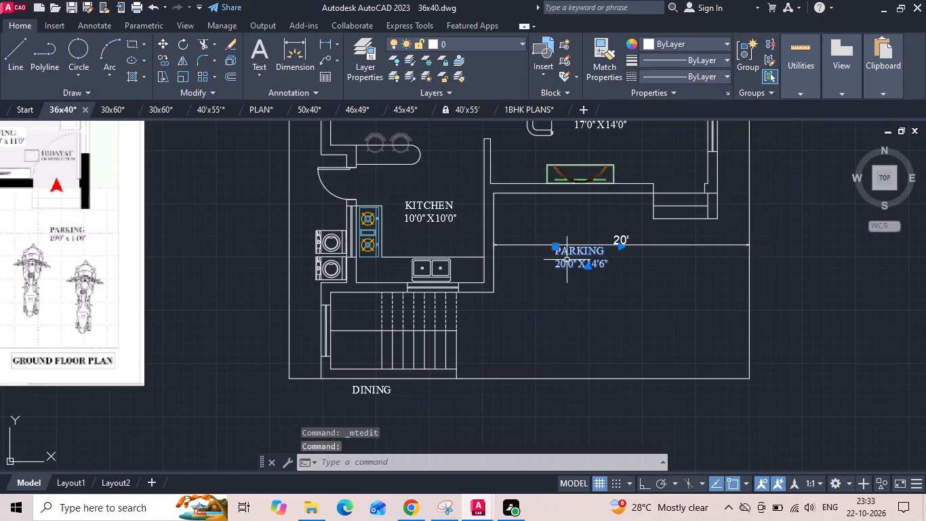
{"action": "key", "text": "Escape"}
{"action": "left_click", "coordinate": [683, 243]}
{"action": "key", "text": "Delete"}
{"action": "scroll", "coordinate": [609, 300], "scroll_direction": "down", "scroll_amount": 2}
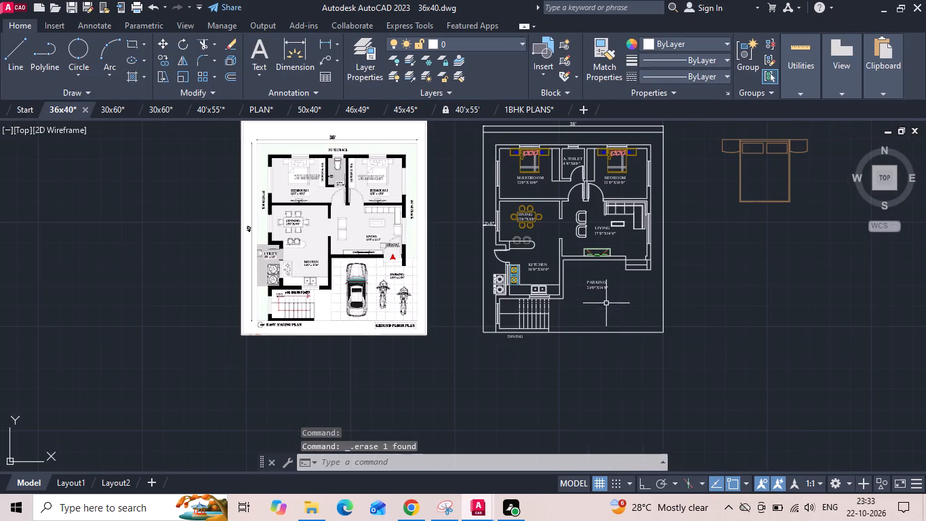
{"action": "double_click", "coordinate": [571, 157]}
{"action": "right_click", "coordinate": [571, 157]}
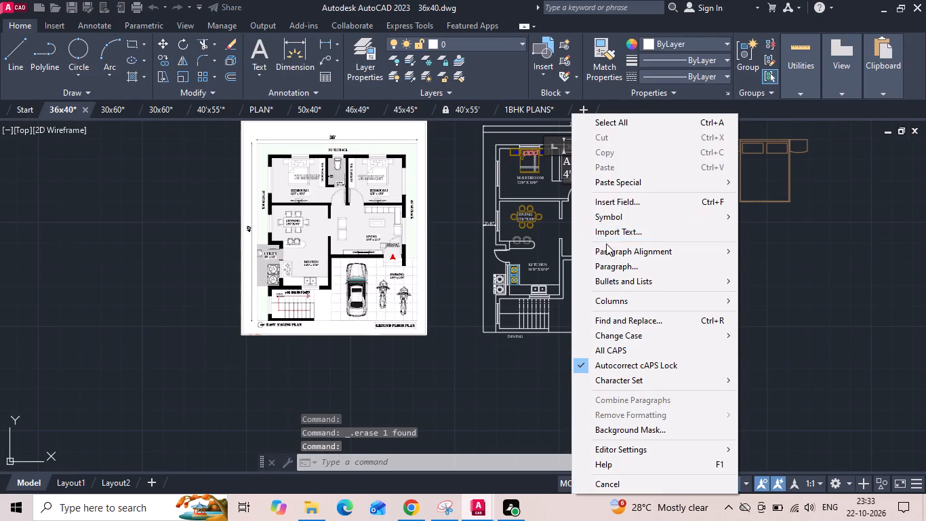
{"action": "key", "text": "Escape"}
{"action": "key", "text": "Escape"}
Copy the A.TOILET label into the space beside the dashed stair treads, in the upper half of the staircase area.
{"action": "scroll", "coordinate": [565, 156], "scroll_direction": "up", "scroll_amount": 2}
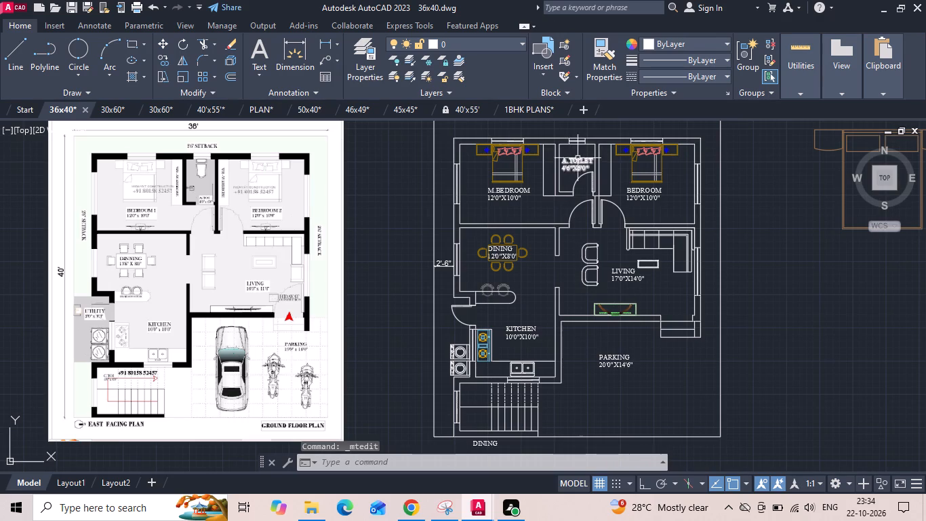
{"action": "left_click", "coordinate": [578, 158]}
{"action": "right_click", "coordinate": [578, 157]}
{"action": "left_click", "coordinate": [610, 260]}
{"action": "left_click_drag", "start_coordinate": [571, 161], "coordinate": [573, 161]}
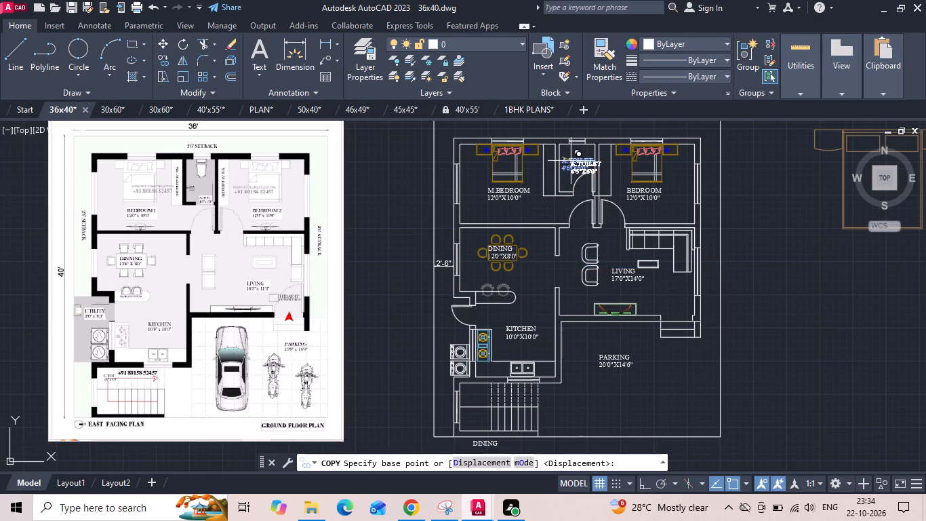
{"action": "left_click_drag", "start_coordinate": [573, 161], "coordinate": [569, 198]}
{"action": "middle_click_drag", "start_coordinate": [465, 421], "coordinate": [499, 340]}
{"action": "scroll", "coordinate": [502, 326], "scroll_direction": "up", "scroll_amount": 3}
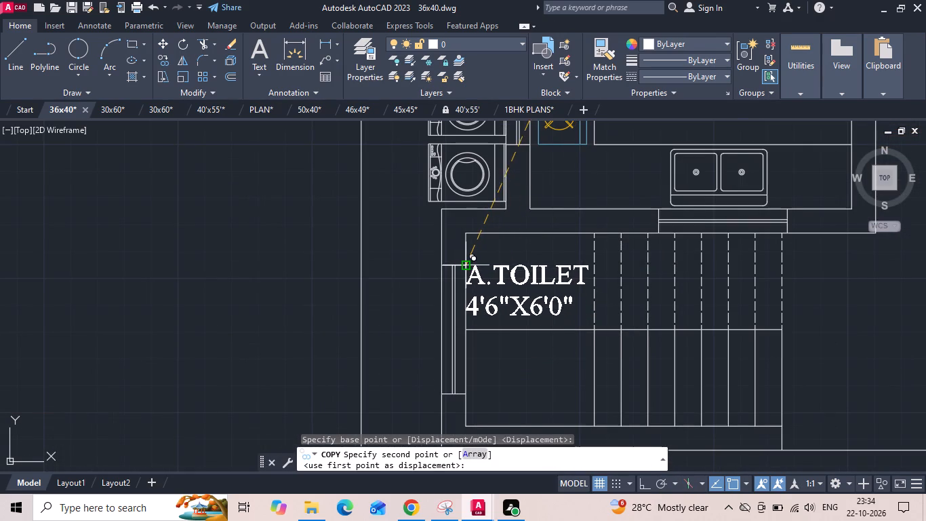
{"action": "left_click", "coordinate": [473, 267]}
{"action": "key", "text": "Escape"}
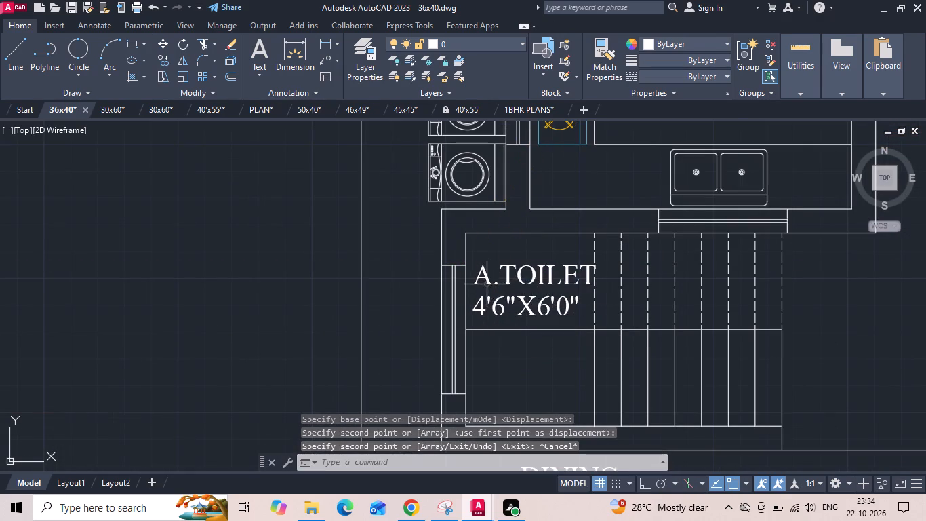
Change the copied label in the staircase area to C.TOILET with size 4'0"X6'0".
{"action": "double_click", "coordinate": [485, 284]}
{"action": "scroll", "coordinate": [487, 282], "scroll_direction": "up", "scroll_amount": 2}
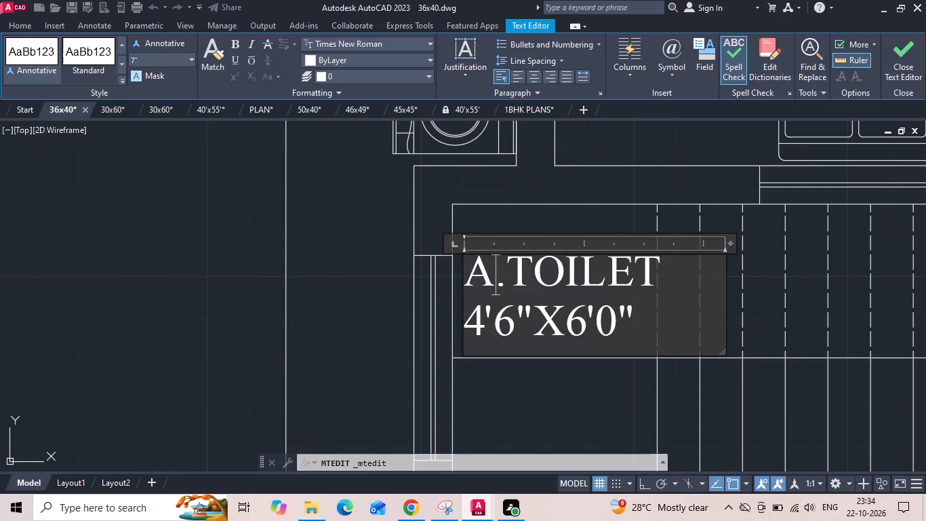
{"action": "key", "text": "BackSpace"}
{"action": "key", "text": "c"}
{"action": "left_click", "coordinate": [507, 330]}
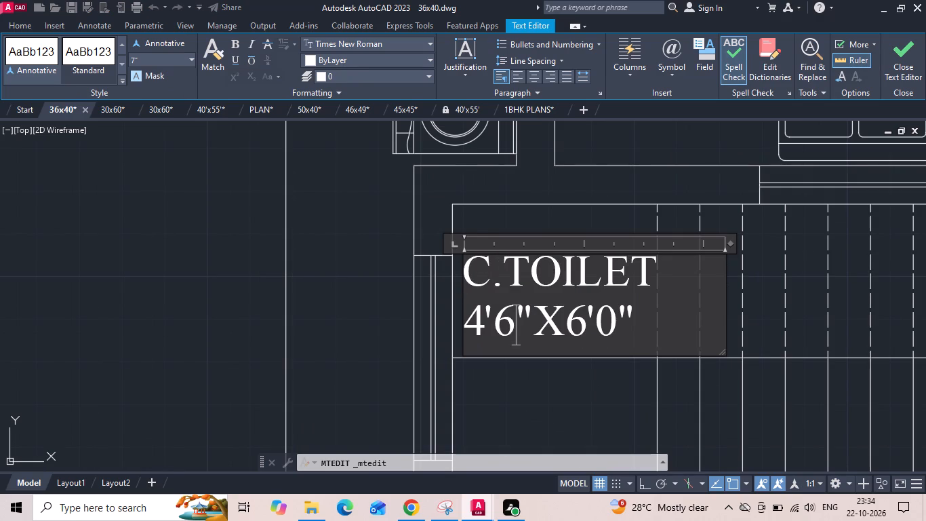
{"action": "key", "text": "BackSpace"}
{"action": "key", "text": "0"}
{"action": "left_click", "coordinate": [395, 343]}
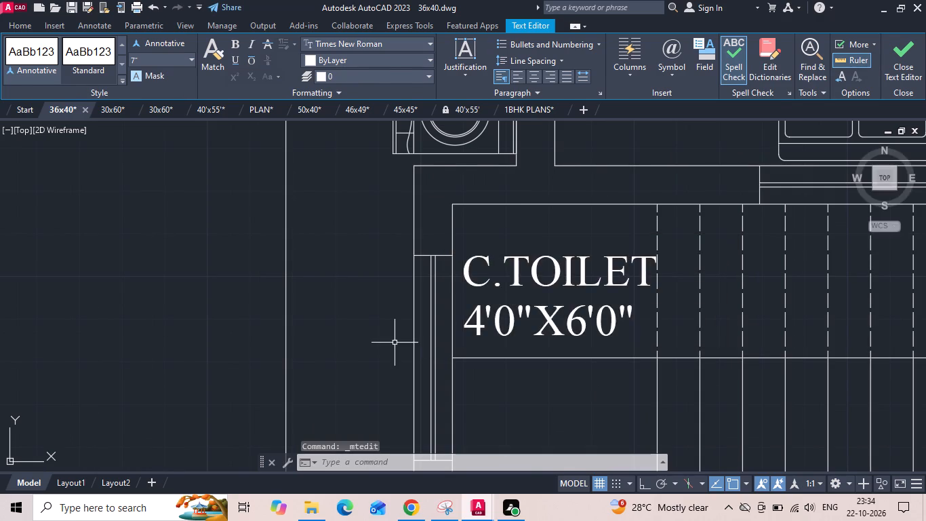
Copy the C.TOILET label into the utility area above the two washing machines outside the kitchen.
{"action": "scroll", "coordinate": [430, 279], "scroll_direction": "down", "scroll_amount": 1}
{"action": "scroll", "coordinate": [536, 381], "scroll_direction": "down", "scroll_amount": 2}
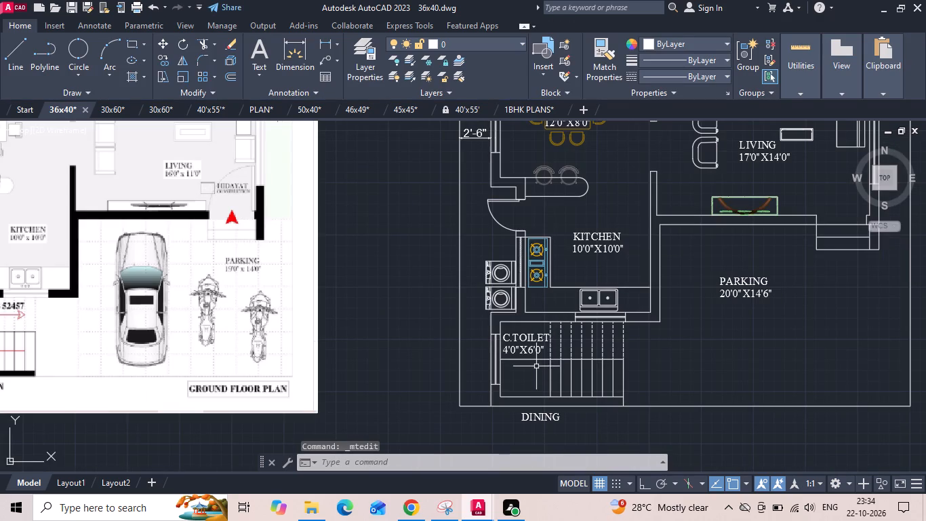
{"action": "left_click", "coordinate": [515, 334]}
{"action": "right_click", "coordinate": [515, 334]}
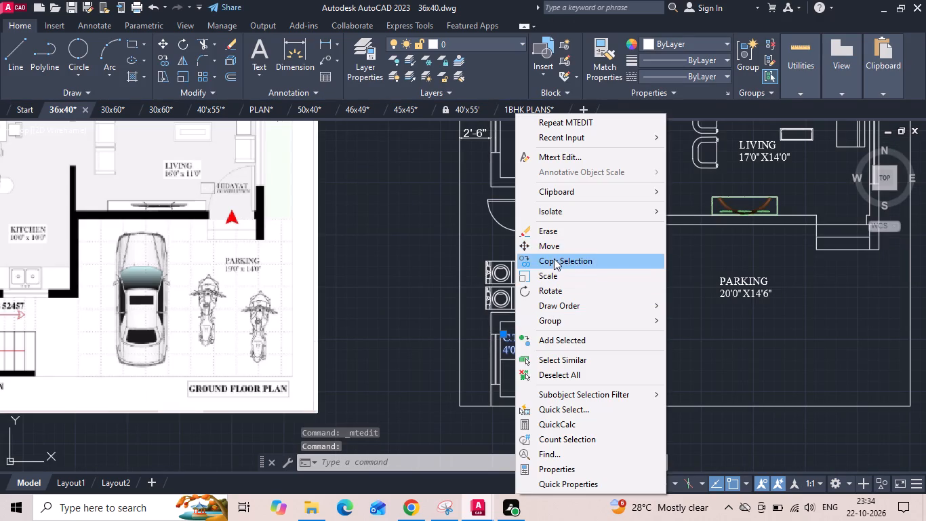
{"action": "left_click", "coordinate": [554, 259]}
{"action": "left_click", "coordinate": [529, 347]}
{"action": "scroll", "coordinate": [485, 253], "scroll_direction": "up", "scroll_amount": 2}
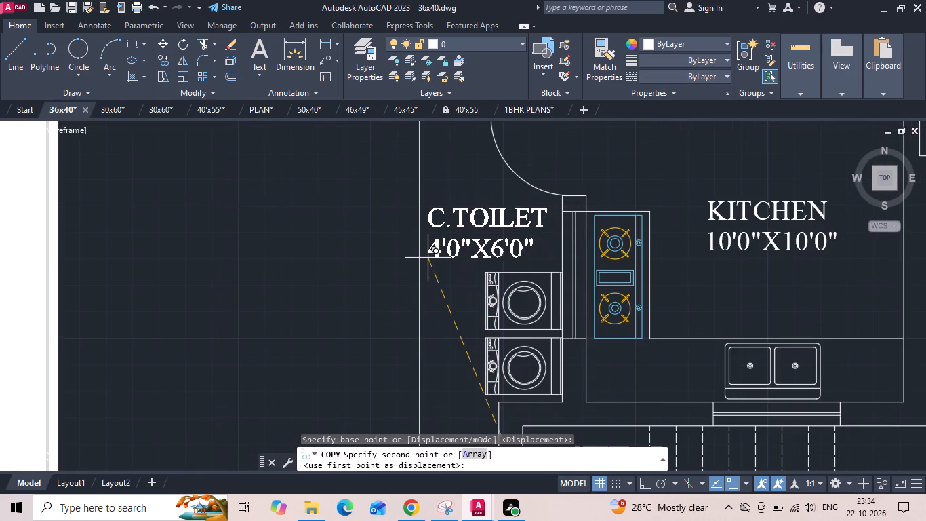
{"action": "left_click", "coordinate": [429, 258]}
{"action": "scroll", "coordinate": [632, 212], "scroll_direction": "down", "scroll_amount": 3}
{"action": "key", "text": "Escape"}
Extend the wall lines above and below the utility area outward to the plot boundary.
{"action": "scroll", "coordinate": [567, 193], "scroll_direction": "up", "scroll_amount": 1}
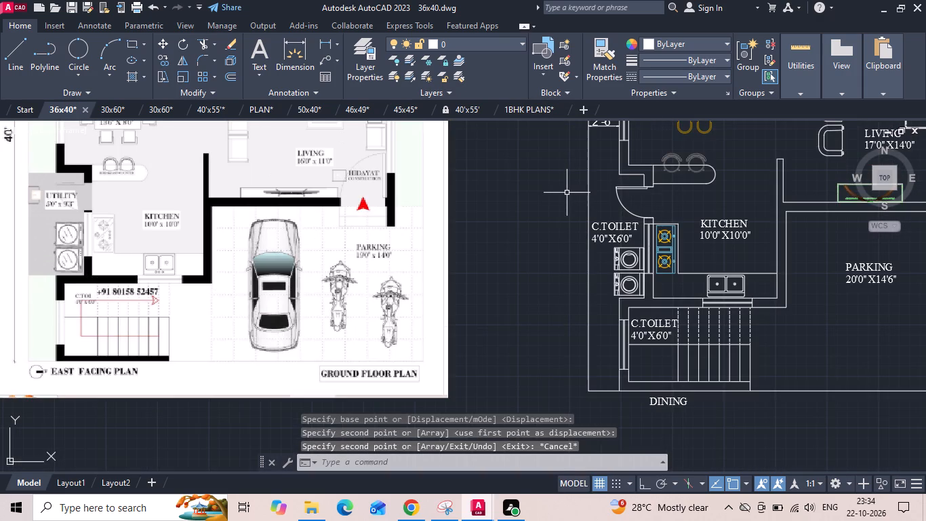
{"action": "type", "text": "EX"}
{"action": "key", "text": "space"}
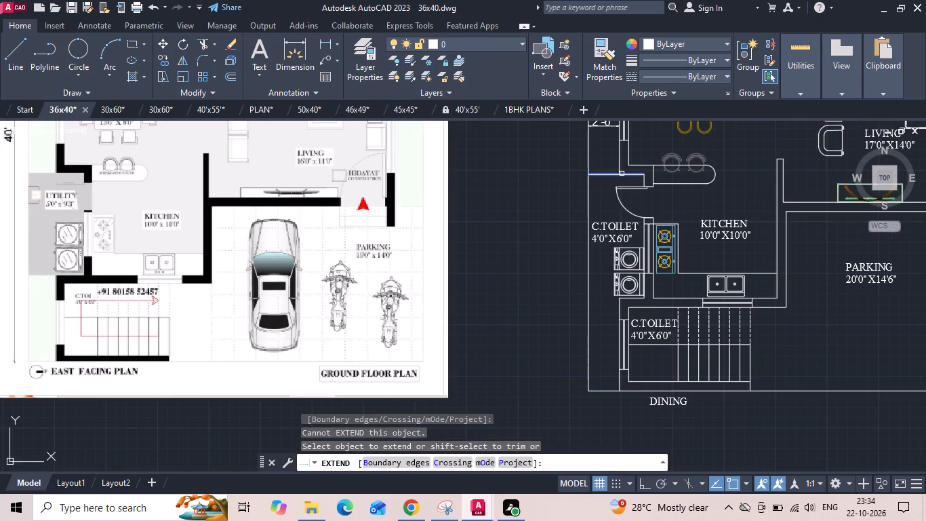
{"action": "left_click", "coordinate": [624, 173]}
{"action": "scroll", "coordinate": [639, 309], "scroll_direction": "up", "scroll_amount": 1}
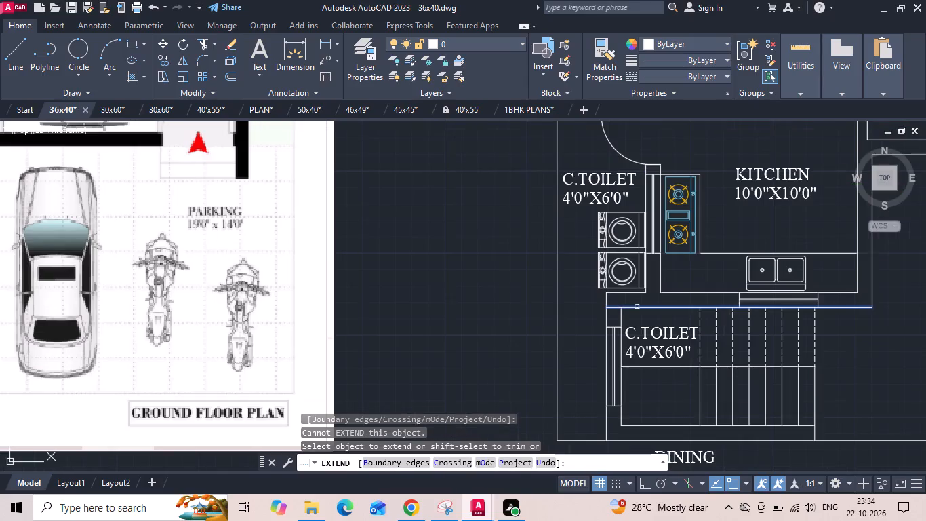
{"action": "left_click", "coordinate": [617, 294]}
{"action": "key", "text": "Escape"}
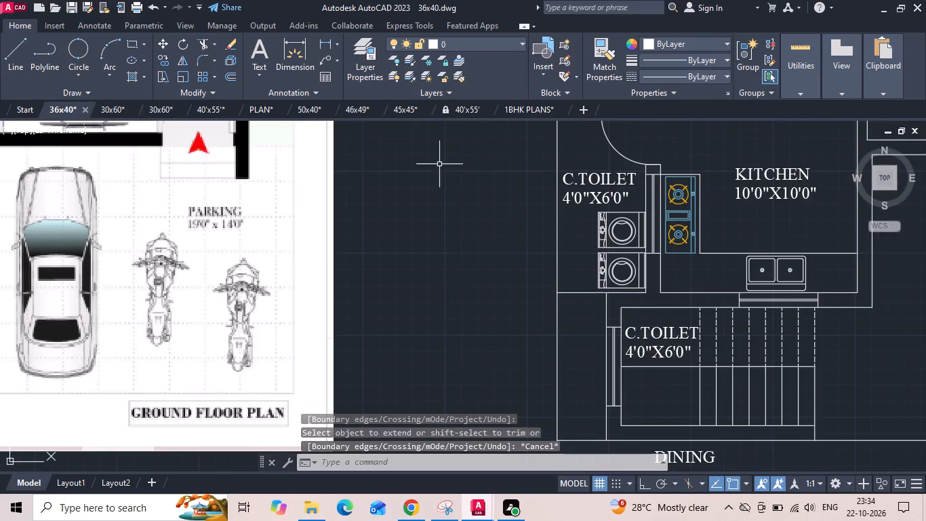
Measure the utility area's length and width with linear dimensions, and erase the length dimension placed beside it.
{"action": "left_click", "coordinate": [329, 43]}
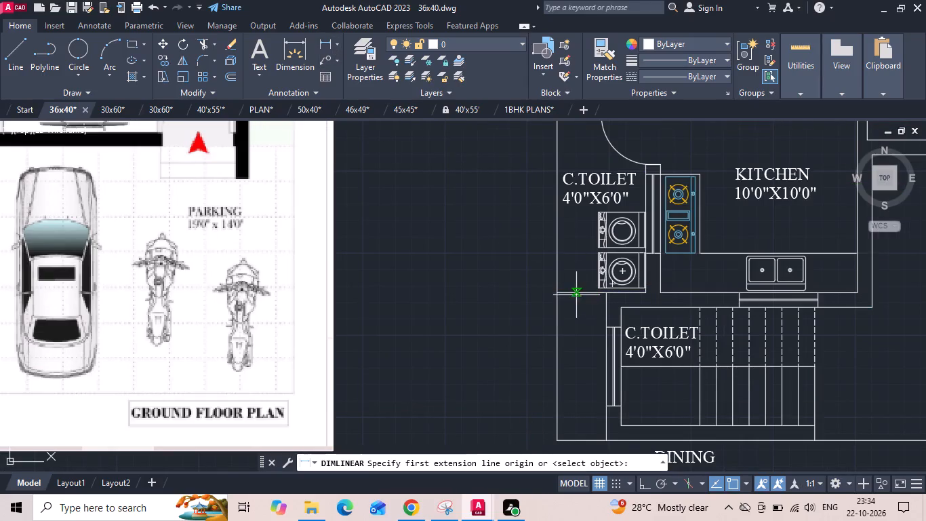
{"action": "left_click", "coordinate": [576, 291]}
{"action": "middle_click_drag", "start_coordinate": [576, 301], "coordinate": [579, 373]}
{"action": "scroll", "coordinate": [579, 373], "scroll_direction": "down", "scroll_amount": 1}
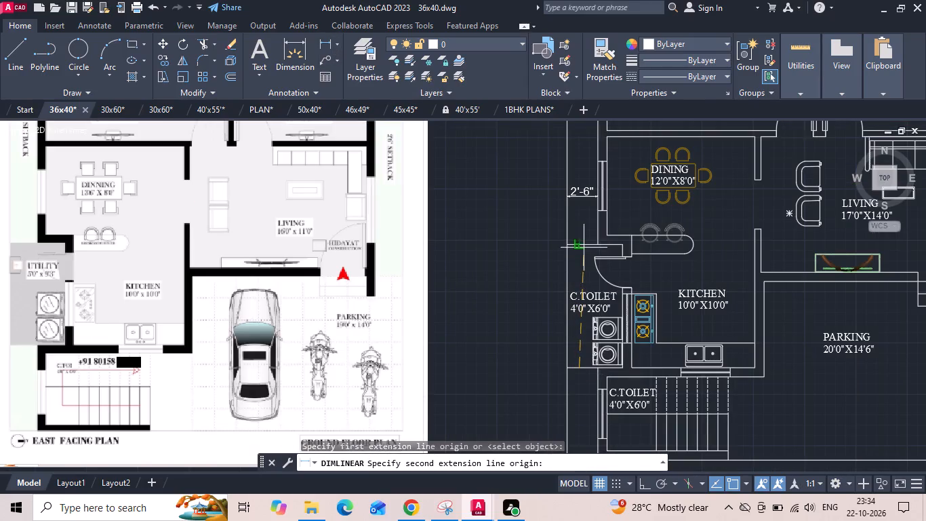
{"action": "left_click", "coordinate": [578, 244]}
{"action": "left_click", "coordinate": [545, 290]}
{"action": "scroll", "coordinate": [603, 340], "scroll_direction": "up", "scroll_amount": 1}
{"action": "key", "text": "space"}
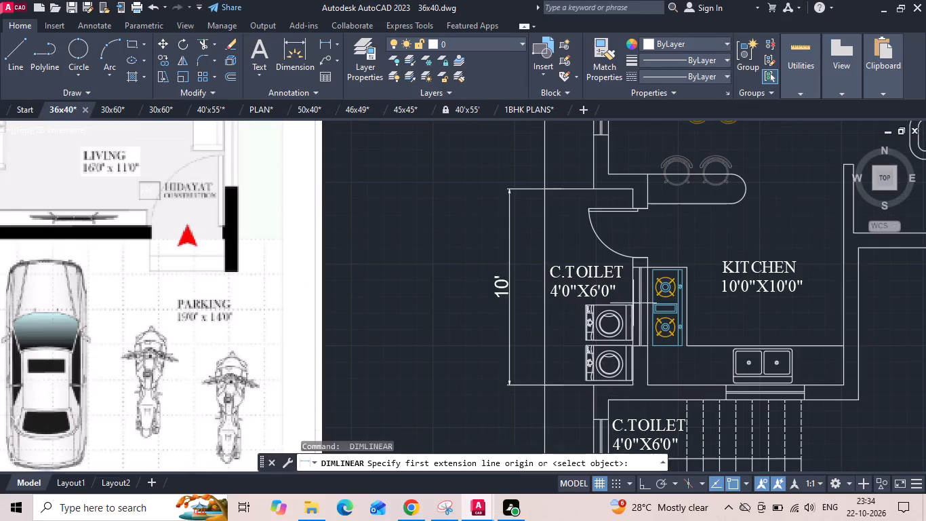
{"action": "left_click", "coordinate": [632, 290]}
{"action": "left_click", "coordinate": [544, 299]}
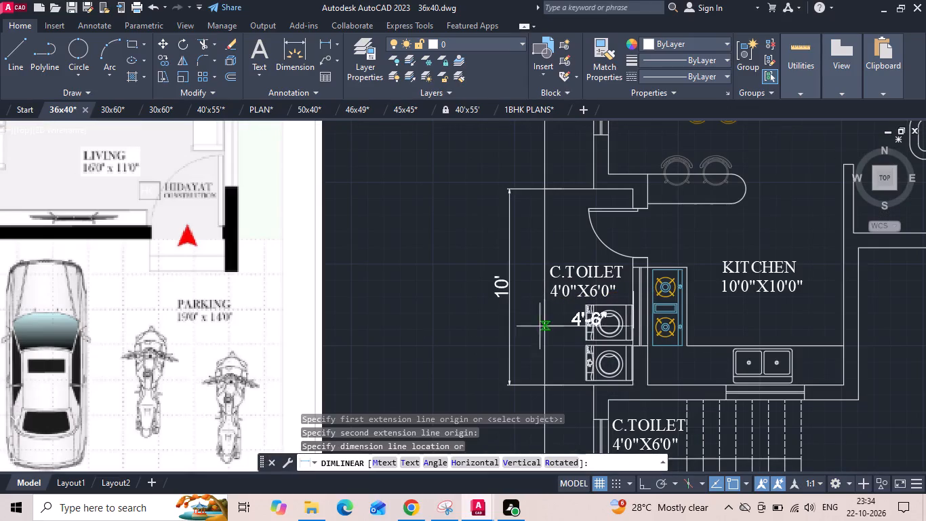
{"action": "key", "text": "Escape"}
{"action": "left_click_drag", "start_coordinate": [524, 301], "coordinate": [516, 301]}
{"action": "left_click", "coordinate": [495, 307]}
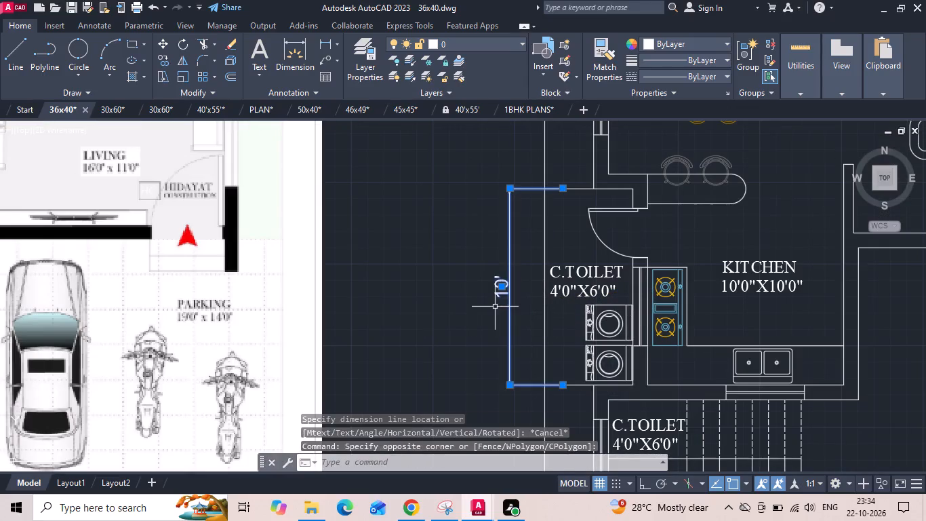
{"action": "key", "text": "Delete"}
Change the copied label above the washing machines to UTILITY with size 4'6"X10'0".
{"action": "scroll", "coordinate": [589, 303], "scroll_direction": "up", "scroll_amount": 2}
{"action": "double_click", "coordinate": [532, 277]}
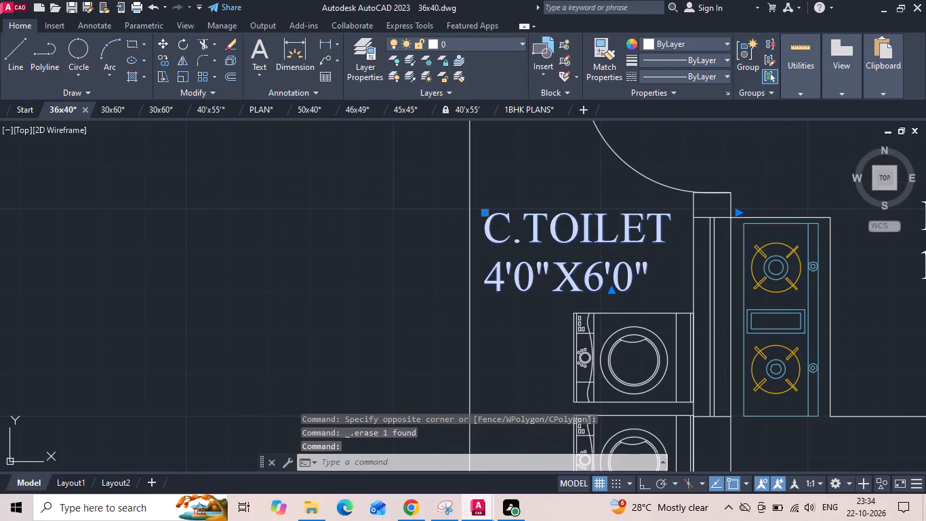
{"action": "key", "text": "BackSpace"}
{"action": "key", "text": "6"}
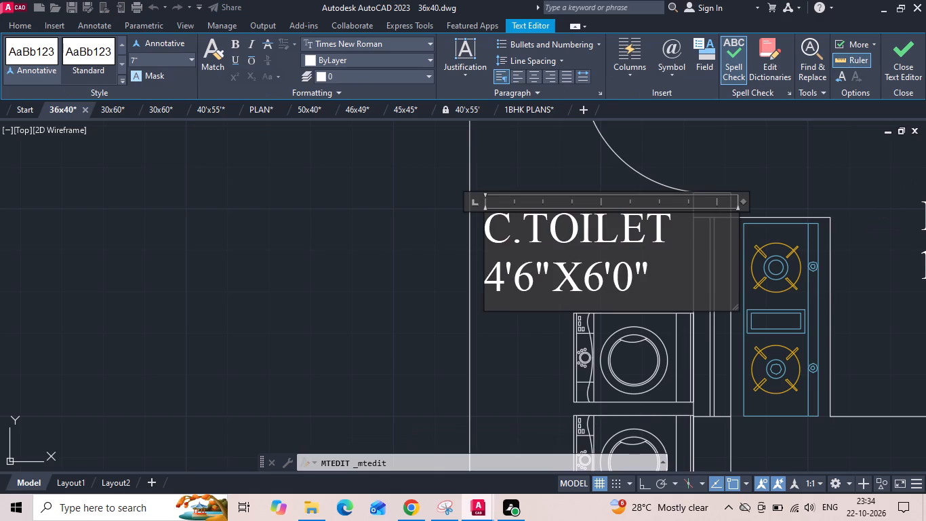
{"action": "left_click", "coordinate": [599, 283]}
{"action": "key", "text": "BackSpace"}
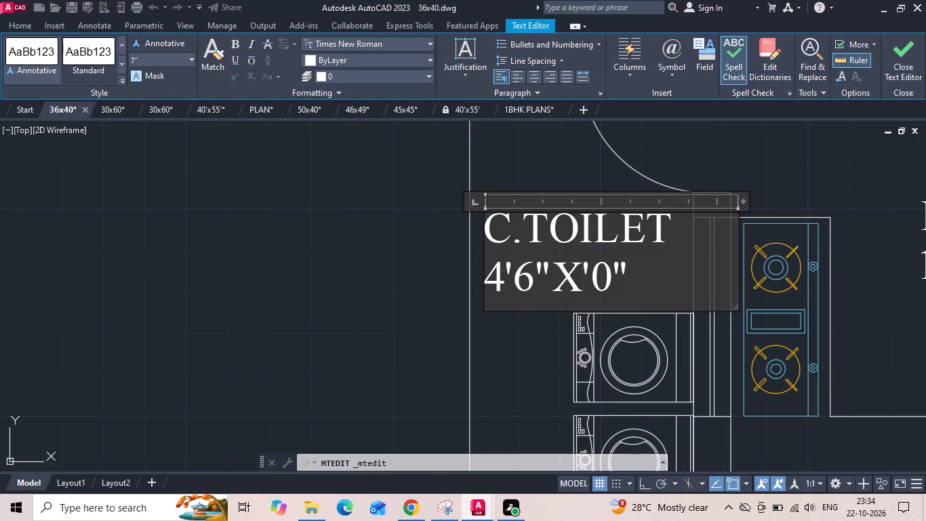
{"action": "type", "text": "10"}
{"action": "left_click_drag", "start_coordinate": [670, 243], "coordinate": [540, 252]}
{"action": "key", "text": "BackSpace"}
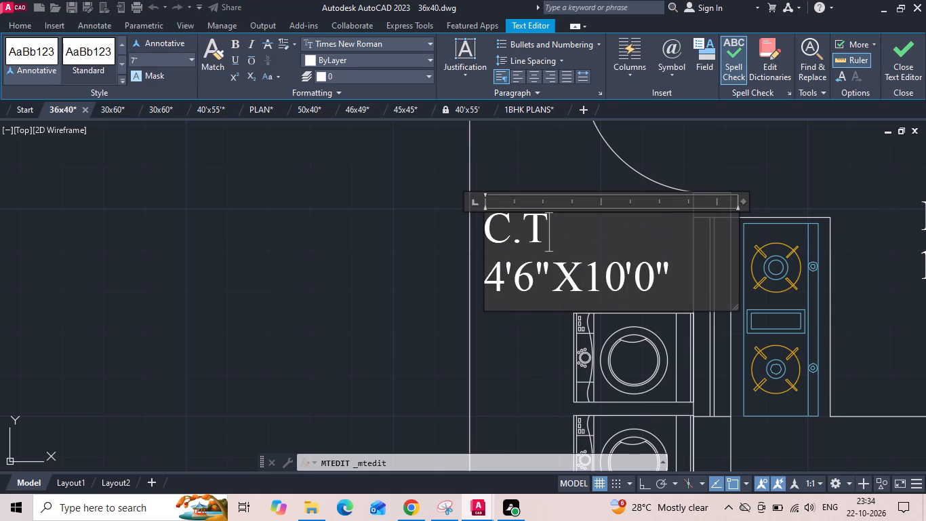
{"action": "key", "text": "BackSpace"}
{"action": "key", "text": "BackSpace"}
{"action": "key", "text": "BackSpace"}
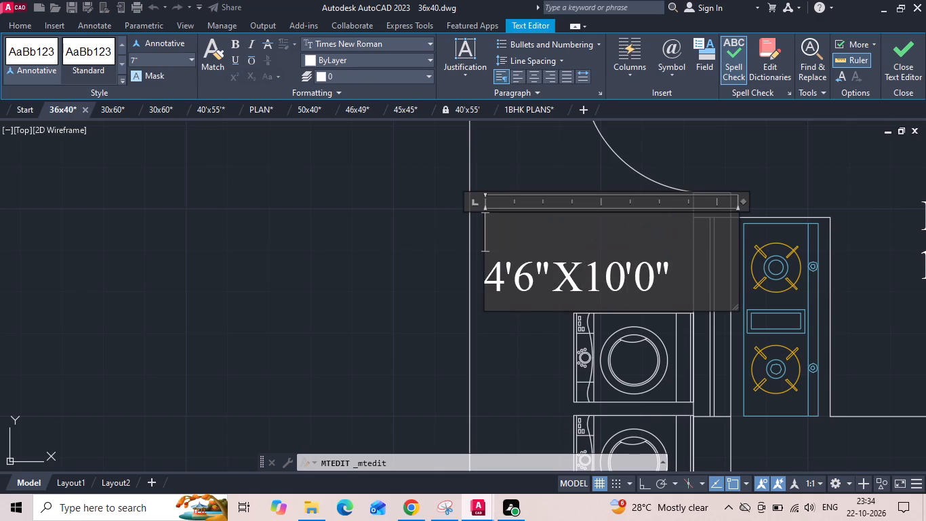
{"action": "type", "text": "UTILITY"}
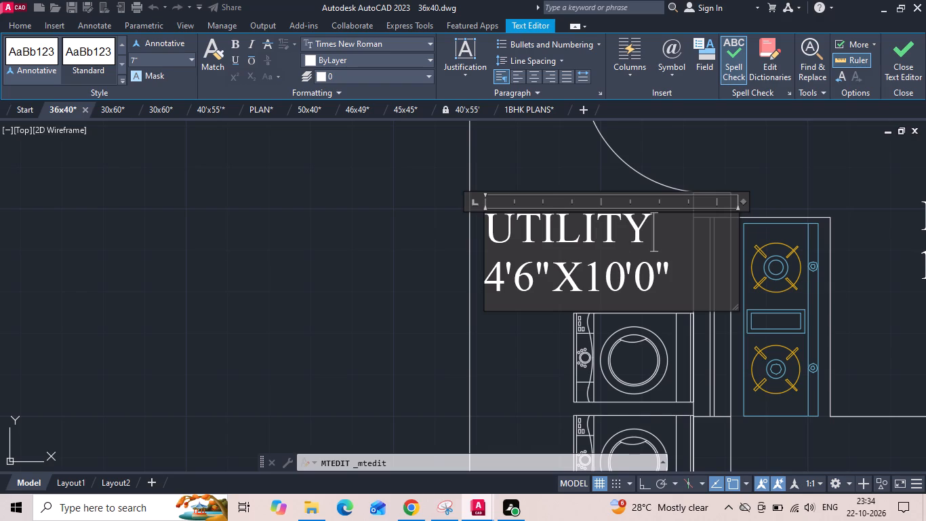
{"action": "scroll", "coordinate": [343, 305], "scroll_direction": "down", "scroll_amount": 2}
{"action": "left_click", "coordinate": [341, 305]}
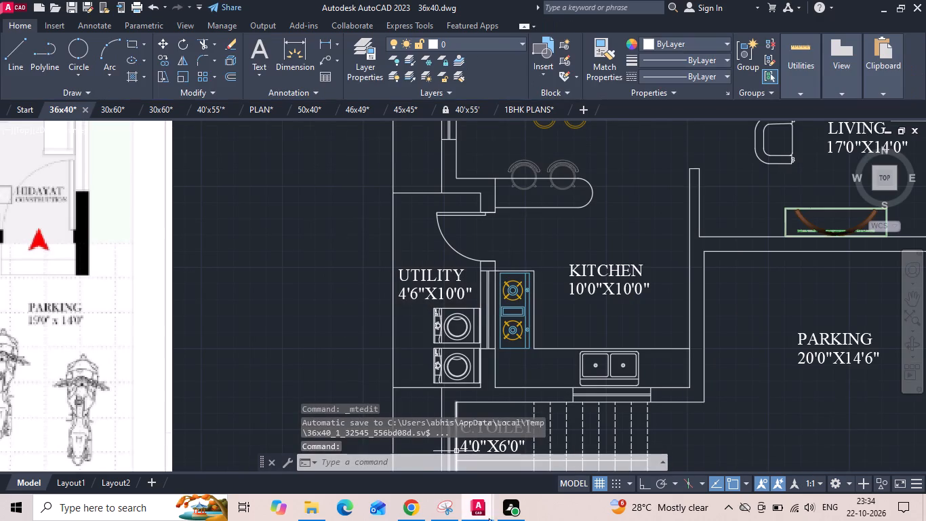
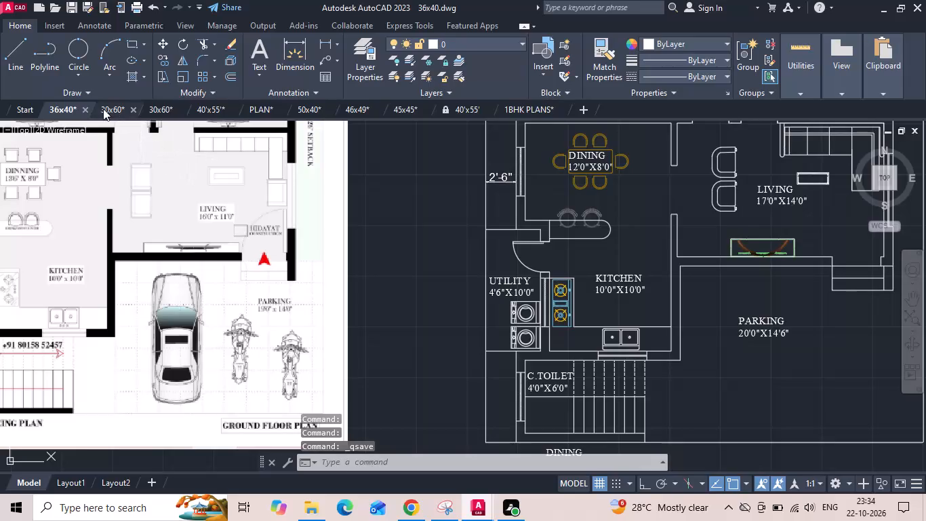
Copy the car from the parking area of the 30x60 drawing with furnished floor plan into the 36x40 plan's parking area.
{"action": "left_click", "coordinate": [103, 109]}
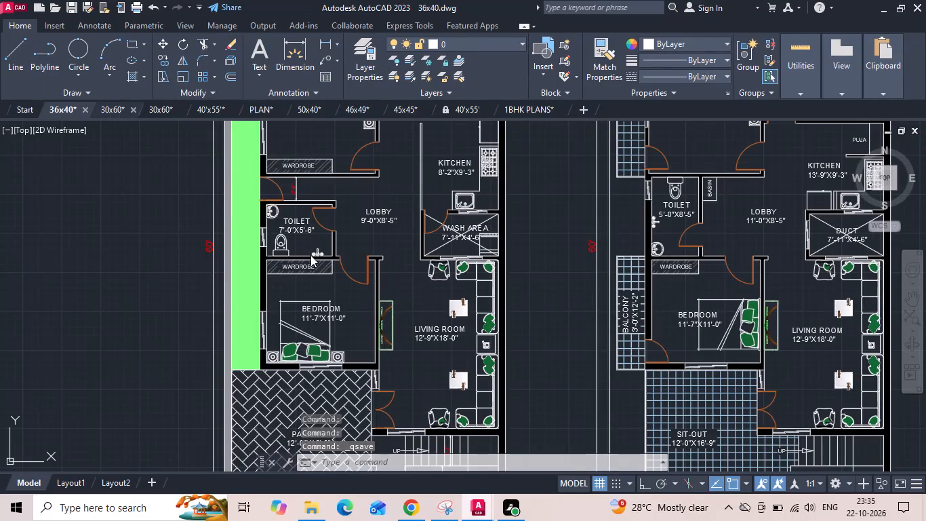
{"action": "left_click", "coordinate": [163, 113]}
{"action": "scroll", "coordinate": [403, 241], "scroll_direction": "down", "scroll_amount": 2}
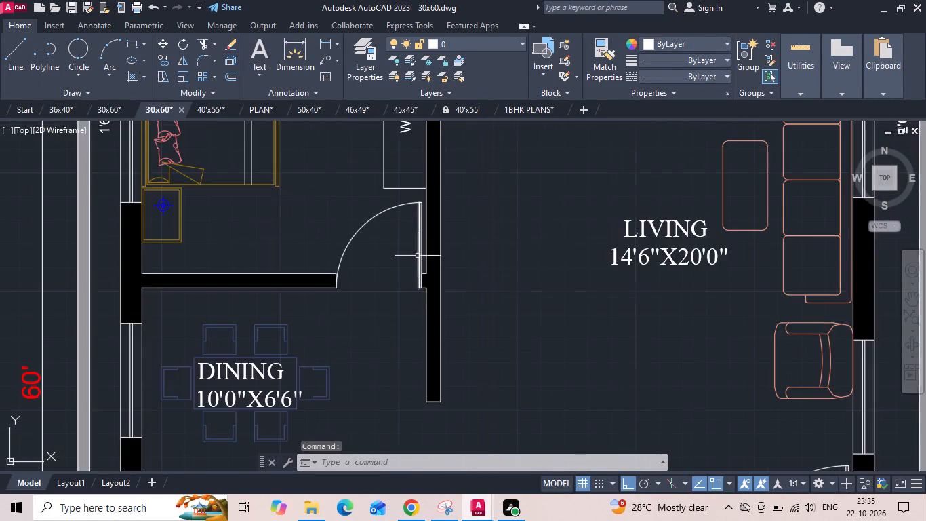
{"action": "scroll", "coordinate": [419, 266], "scroll_direction": "down", "scroll_amount": 4}
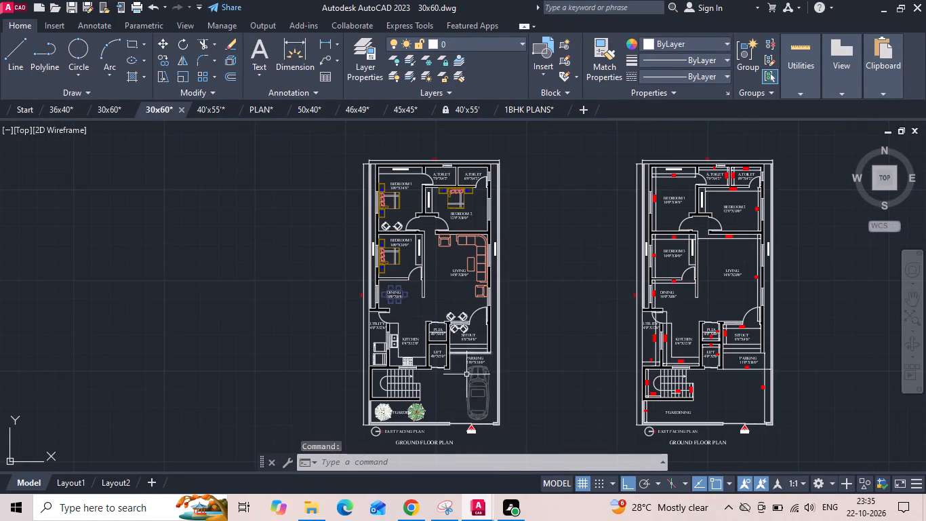
{"action": "scroll", "coordinate": [469, 383], "scroll_direction": "up", "scroll_amount": 2}
{"action": "left_click", "coordinate": [470, 377]}
{"action": "middle_click_drag", "start_coordinate": [456, 370], "coordinate": [460, 332]}
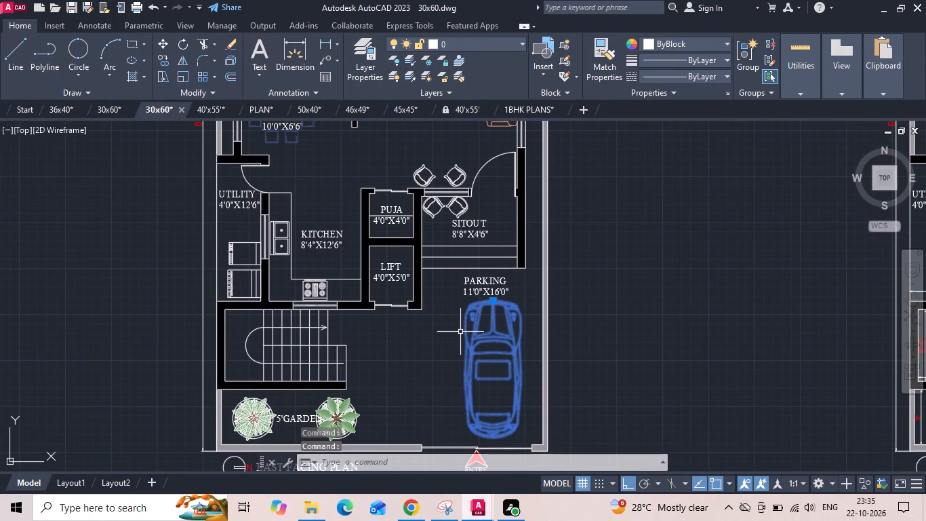
{"action": "key", "text": "ctrl+c"}
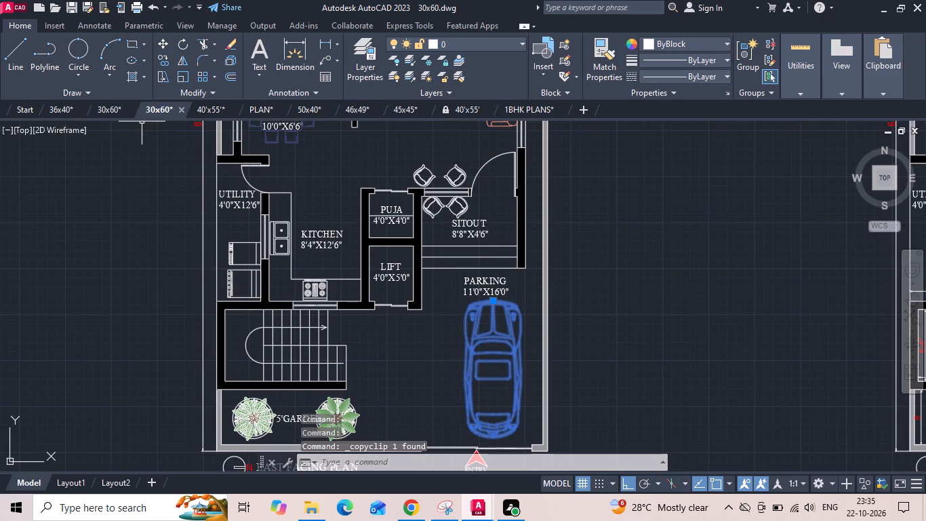
{"action": "left_click", "coordinate": [62, 104]}
{"action": "key", "text": "ctrl+v"}
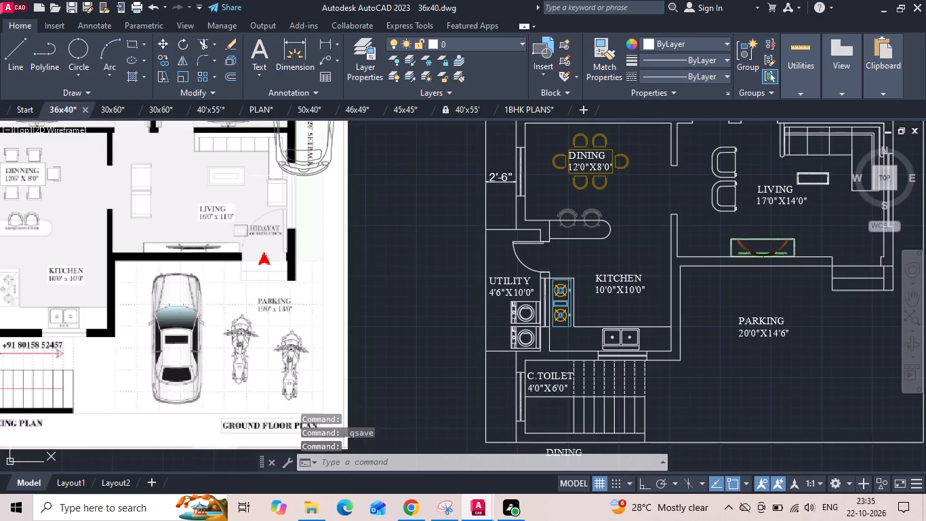
{"action": "scroll", "coordinate": [416, 296], "scroll_direction": "down", "scroll_amount": 1}
{"action": "scroll", "coordinate": [613, 379], "scroll_direction": "up", "scroll_amount": 1}
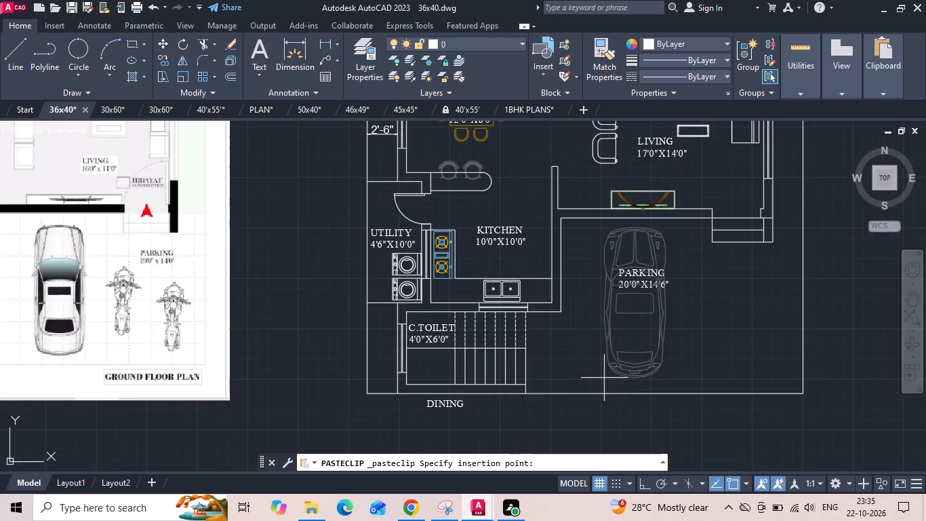
{"action": "left_click", "coordinate": [592, 385]}
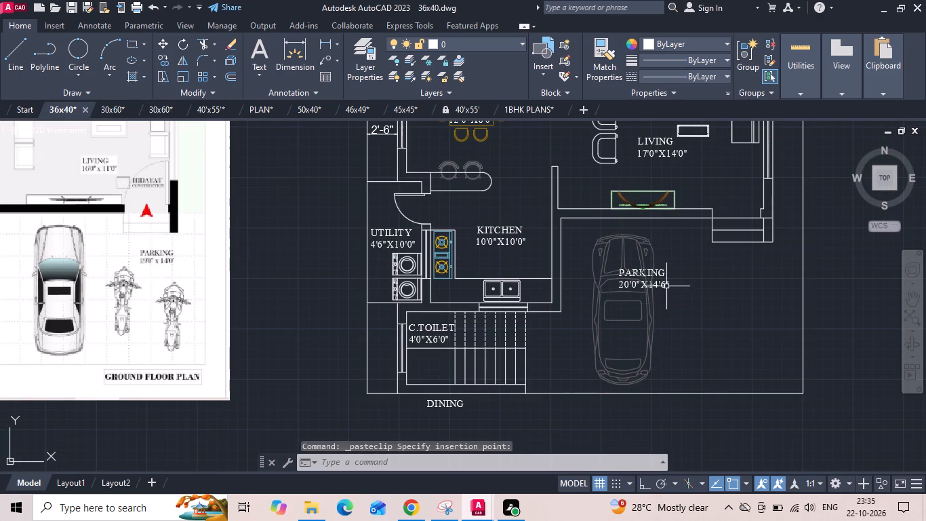
Move the PARKING 20'0"X14'6" label off the car to the clear space beside the car's front end.
{"action": "left_click", "coordinate": [665, 279]}
{"action": "right_click", "coordinate": [665, 279]}
{"action": "left_click", "coordinate": [691, 249]}
{"action": "left_click_drag", "start_coordinate": [686, 307], "coordinate": [706, 307]}
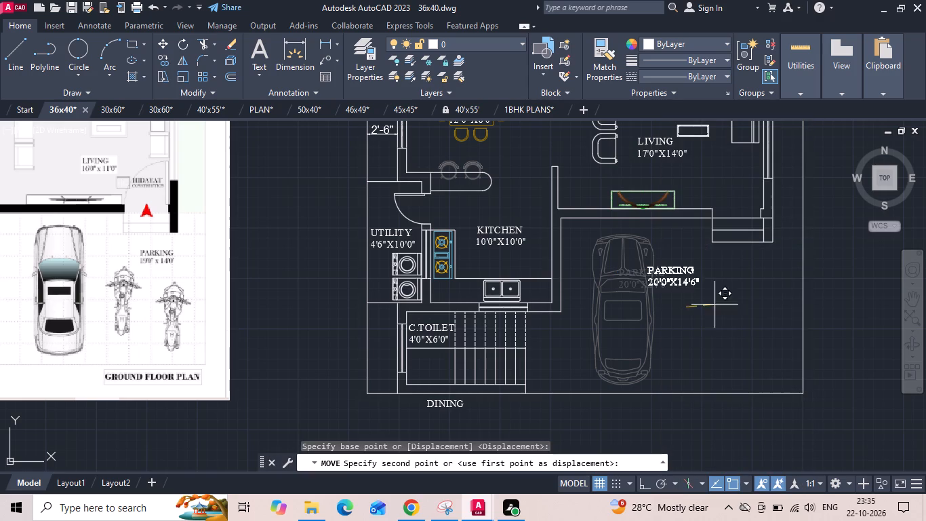
{"action": "left_click", "coordinate": [725, 275]}
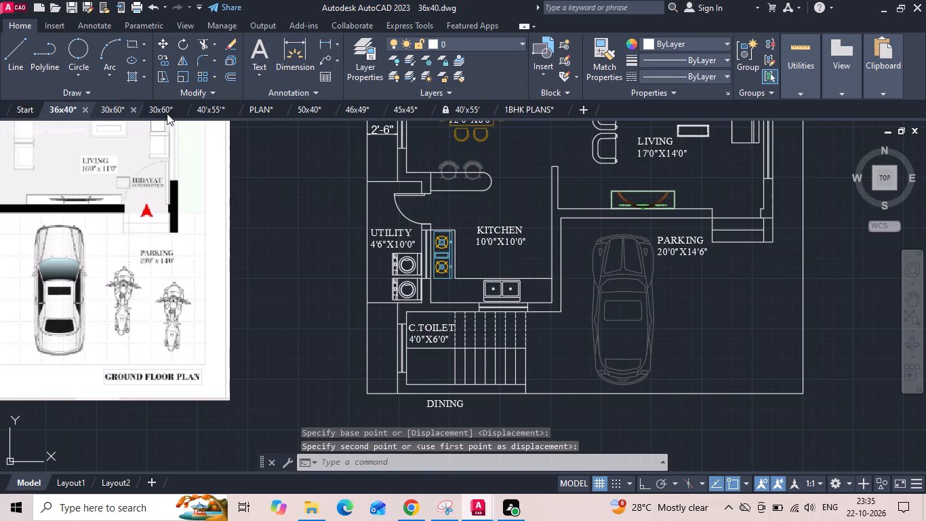
Copy the north symbol, EAST FACING PLAN and GROUND FLOOR PLAN titles and ENTRY arrow from the 30x60 drawing to below the 36x40 plan.
{"action": "left_click", "coordinate": [168, 113]}
{"action": "scroll", "coordinate": [321, 235], "scroll_direction": "down", "scroll_amount": 1}
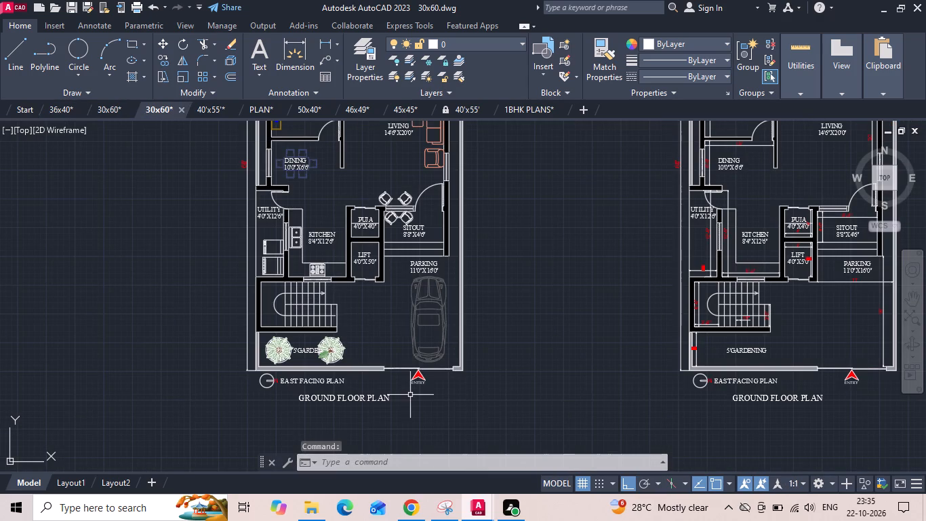
{"action": "scroll", "coordinate": [414, 402], "scroll_direction": "up", "scroll_amount": 2}
{"action": "left_click", "coordinate": [430, 341]}
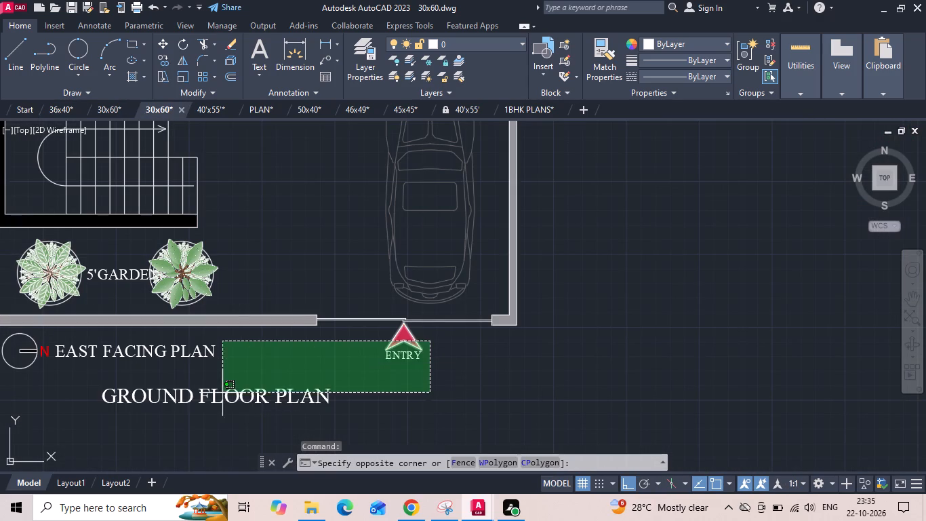
{"action": "left_click", "coordinate": [7, 433]}
{"action": "key", "text": "ctrl+c"}
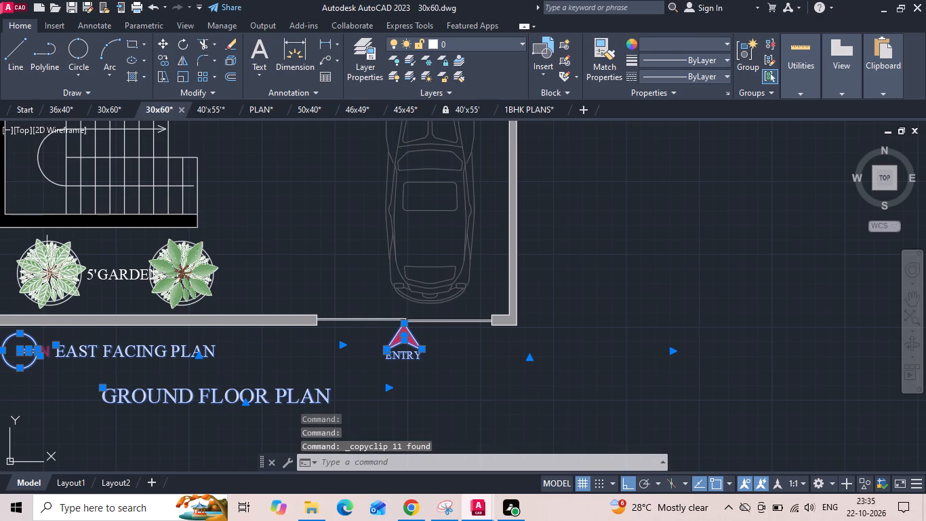
{"action": "left_click", "coordinate": [52, 111]}
{"action": "key", "text": "ctrl+v"}
{"action": "scroll", "coordinate": [290, 266], "scroll_direction": "down", "scroll_amount": 1}
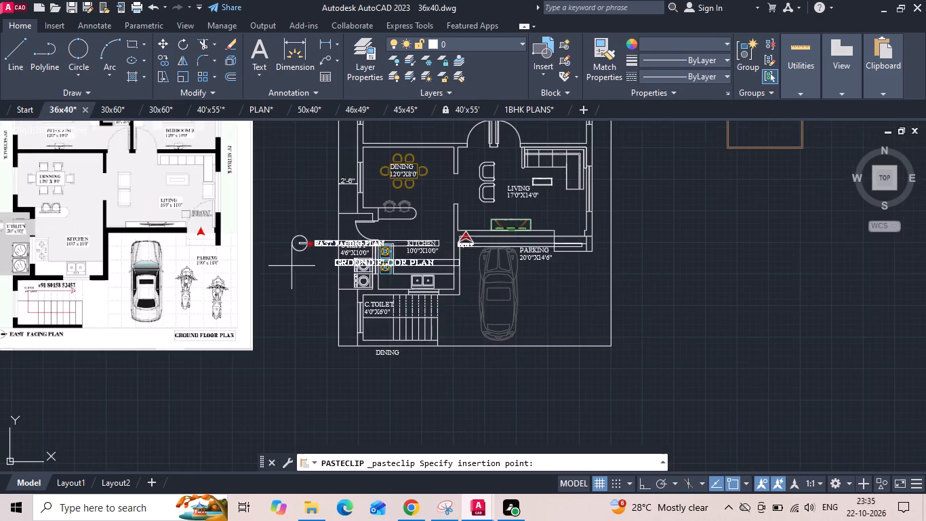
{"action": "scroll", "coordinate": [355, 387], "scroll_direction": "up", "scroll_amount": 2}
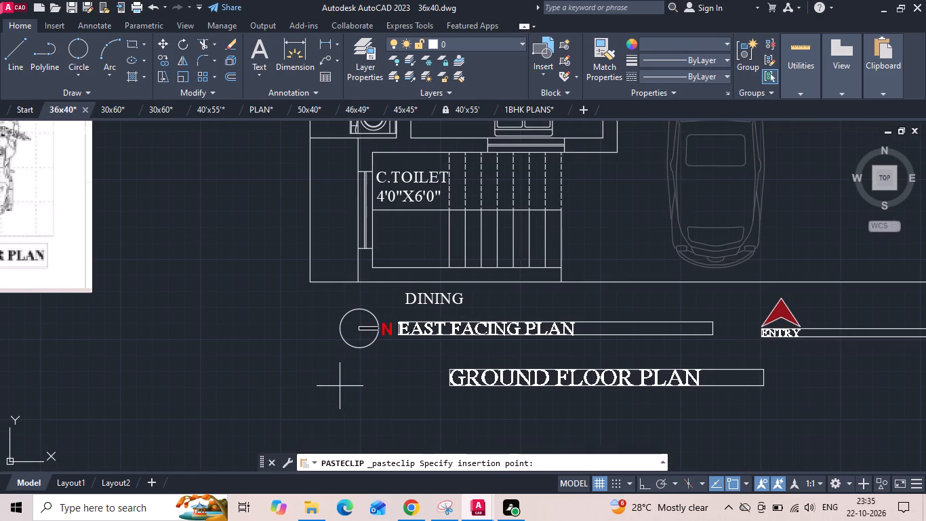
{"action": "left_click", "coordinate": [340, 385]}
{"action": "key", "text": "Escape"}
Erase the stray DINING text below the staircase, outside the plot boundary.
{"action": "left_click", "coordinate": [420, 294]}
{"action": "key", "text": "Delete"}
Move the ENTRY arrow and its text from below the plan to the entrance steps outside the living room.
{"action": "scroll", "coordinate": [414, 290], "scroll_direction": "down", "scroll_amount": 1}
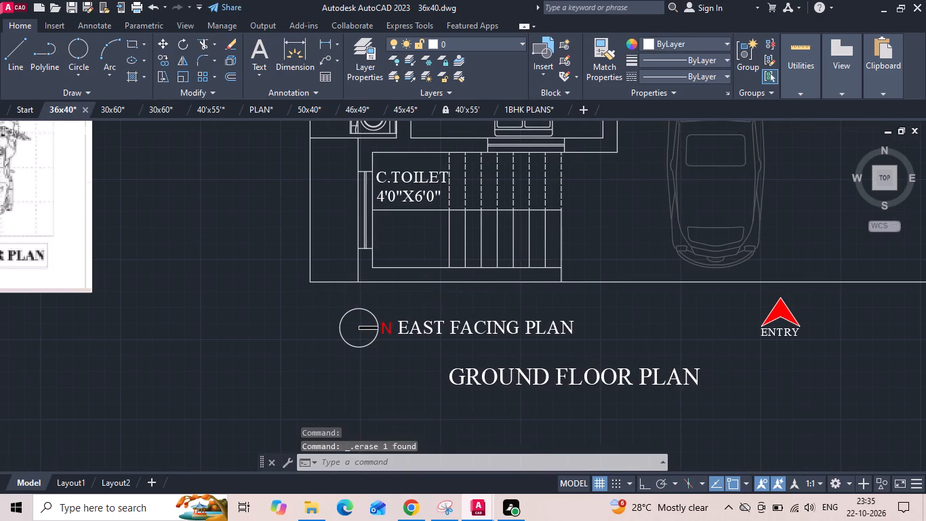
{"action": "left_click_drag", "start_coordinate": [664, 294], "coordinate": [642, 322]}
{"action": "left_click", "coordinate": [611, 339]}
{"action": "right_click", "coordinate": [610, 339]}
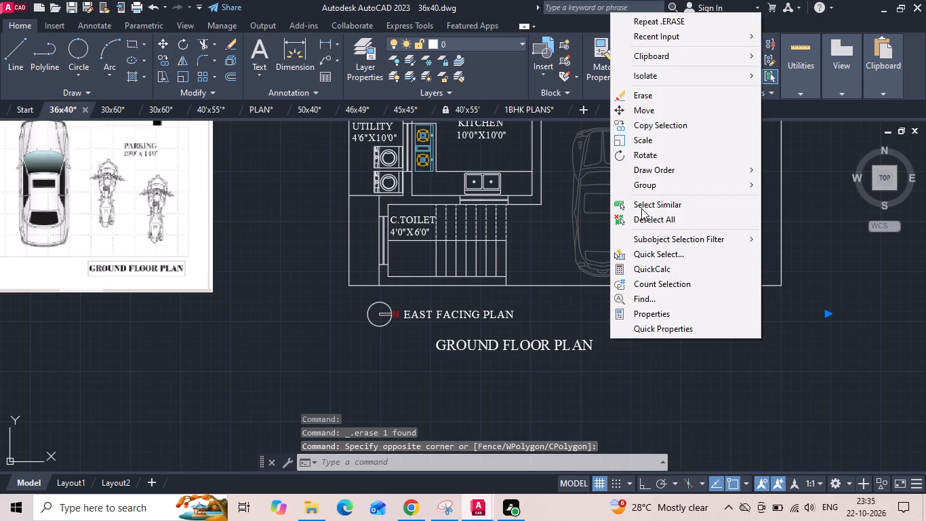
{"action": "left_click", "coordinate": [640, 113]}
{"action": "left_click", "coordinate": [656, 313]}
{"action": "scroll", "coordinate": [663, 370], "scroll_direction": "down", "scroll_amount": 1}
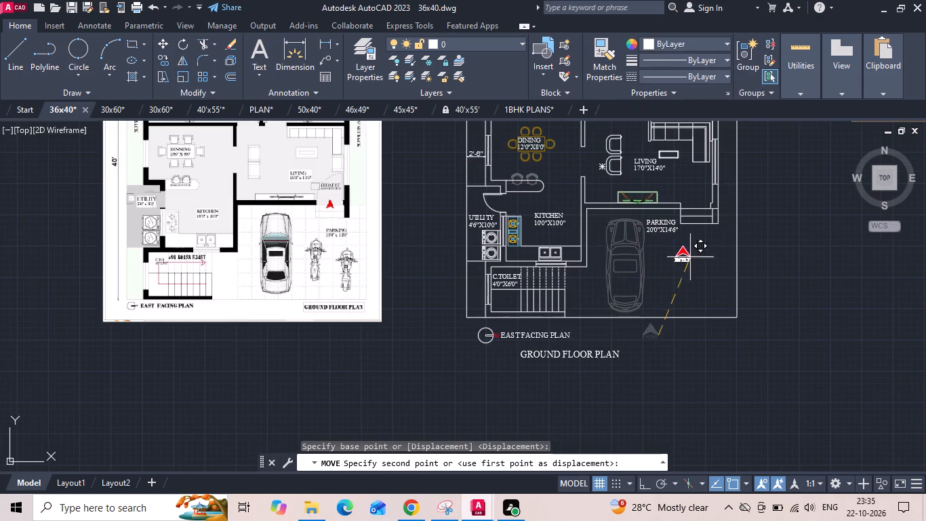
{"action": "scroll", "coordinate": [689, 222], "scroll_direction": "up", "scroll_amount": 3}
{"action": "left_click", "coordinate": [732, 250]}
{"action": "scroll", "coordinate": [700, 275], "scroll_direction": "down", "scroll_amount": 2}
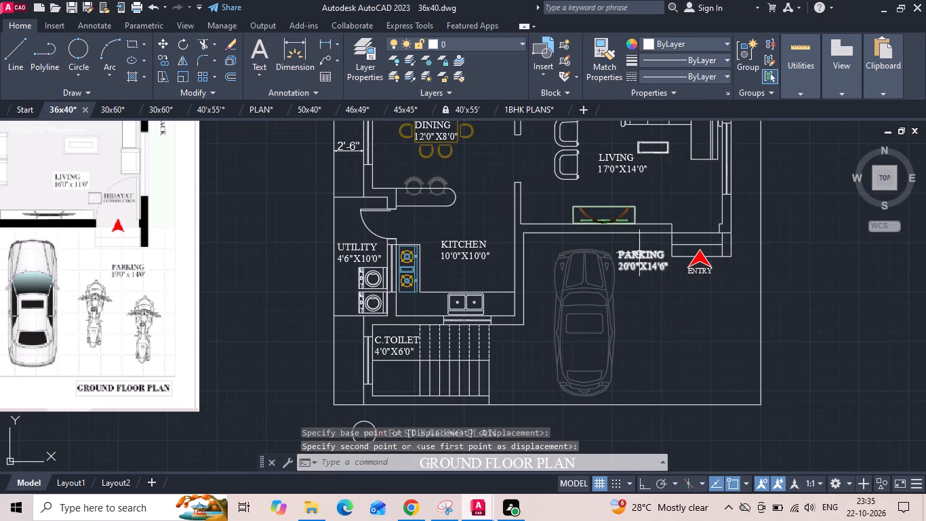
Copy the BEDROOM door block to the empty space outside the plot, beside the living room entrance.
{"action": "scroll", "coordinate": [590, 263], "scroll_direction": "down", "scroll_amount": 1}
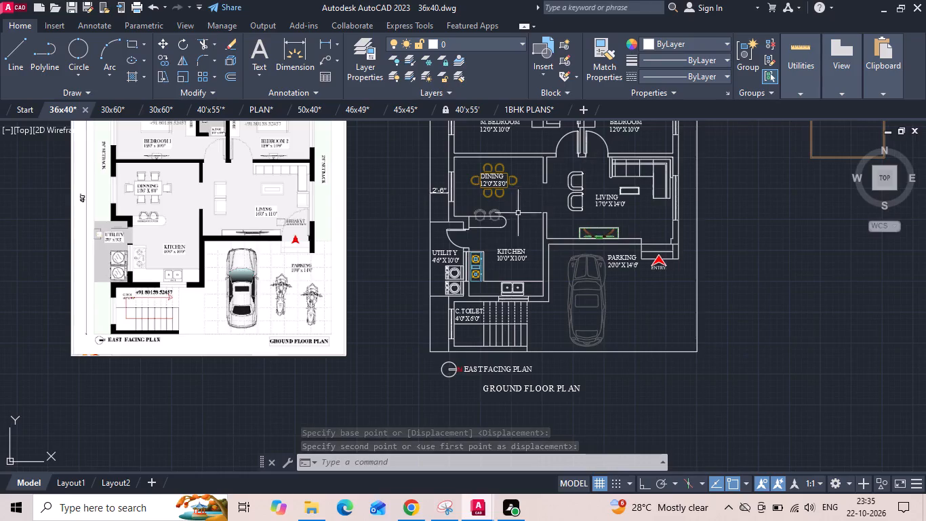
{"action": "middle_click_drag", "start_coordinate": [571, 216], "coordinate": [557, 244]}
{"action": "scroll", "coordinate": [557, 244], "scroll_direction": "down", "scroll_amount": 1}
{"action": "scroll", "coordinate": [569, 201], "scroll_direction": "up", "scroll_amount": 2}
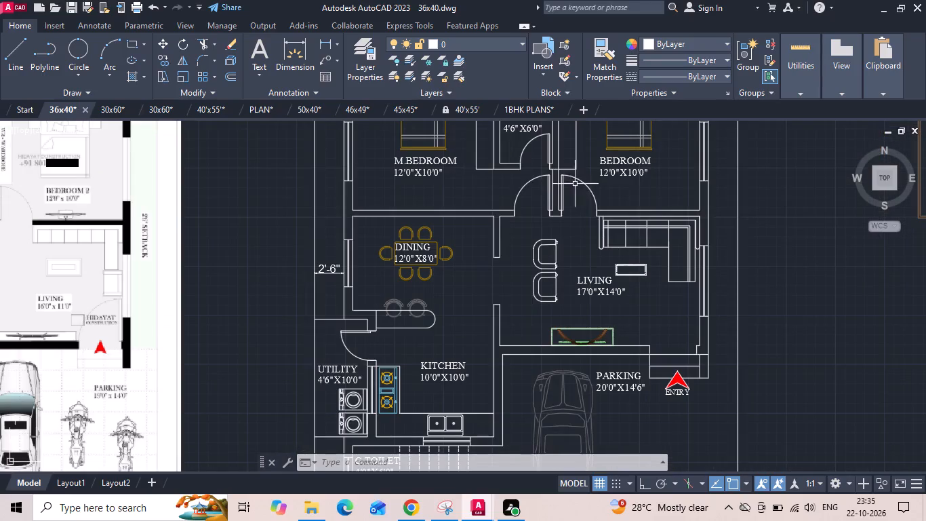
{"action": "left_click", "coordinate": [581, 178]}
{"action": "right_click", "coordinate": [581, 176]}
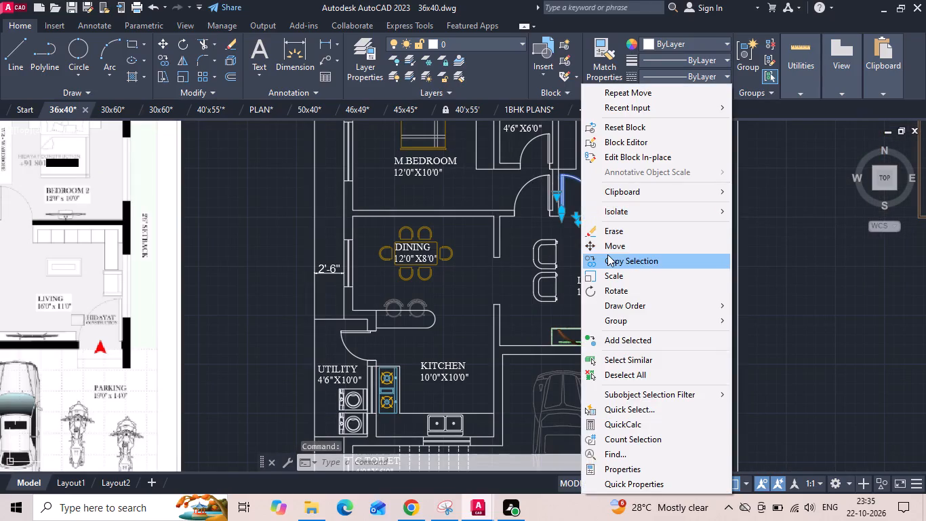
{"action": "key", "text": "Escape"}
{"action": "right_click", "coordinate": [581, 201]}
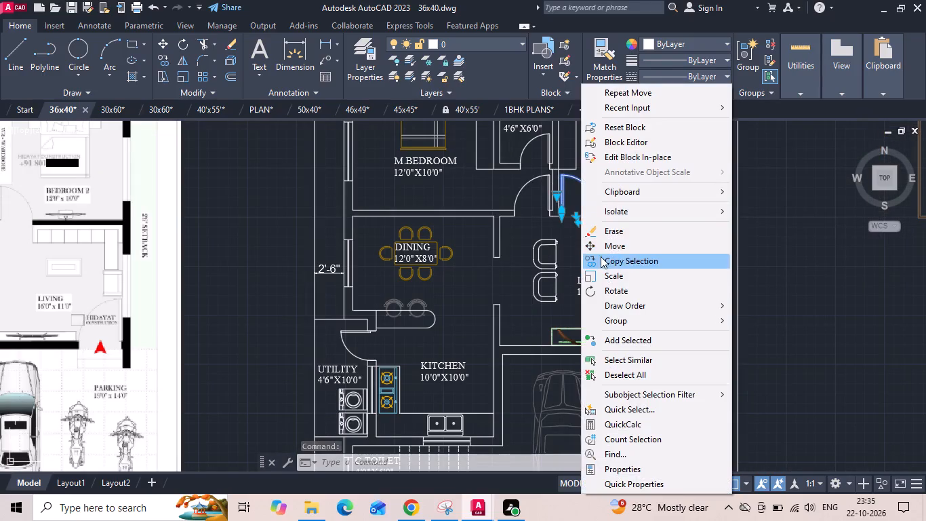
{"action": "left_click", "coordinate": [601, 260]}
{"action": "left_click_drag", "start_coordinate": [576, 191], "coordinate": [578, 204]}
{"action": "middle_click_drag", "start_coordinate": [733, 324], "coordinate": [477, 277]}
{"action": "scroll", "coordinate": [544, 277], "scroll_direction": "up", "scroll_amount": 1}
{"action": "left_click", "coordinate": [546, 283]}
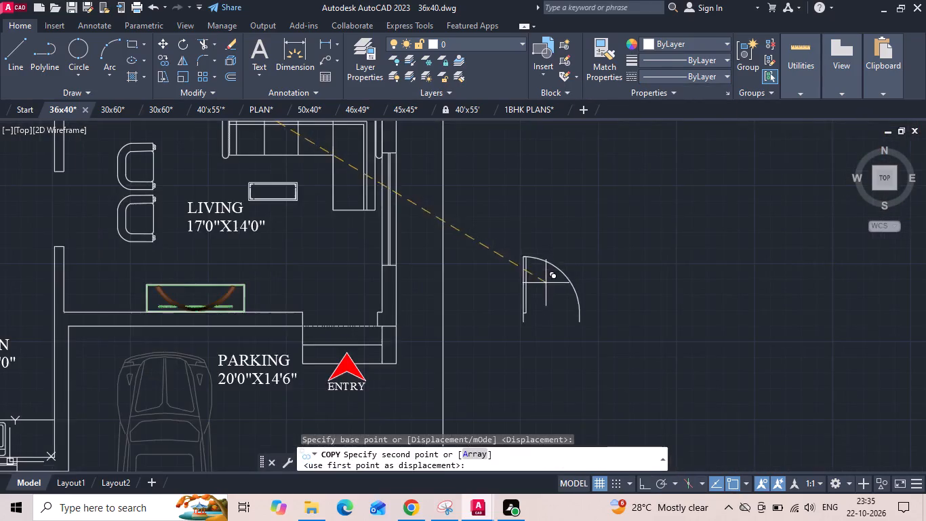
{"action": "key", "text": "Escape"}
Explode the copied door block into separate objects.
{"action": "scroll", "coordinate": [568, 296], "scroll_direction": "up", "scroll_amount": 1}
{"action": "type", "text": "X"}
{"action": "key", "text": "space"}
{"action": "left_click_drag", "start_coordinate": [573, 257], "coordinate": [569, 266]}
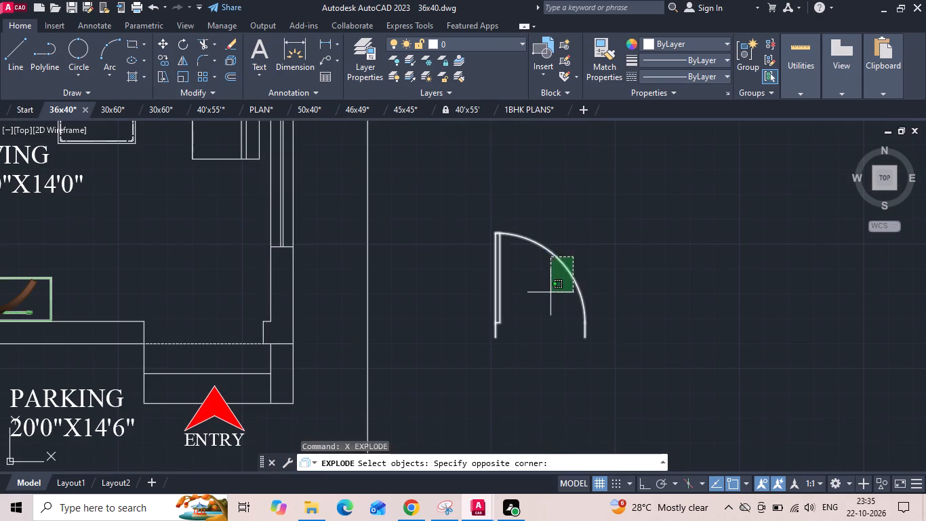
{"action": "left_click", "coordinate": [550, 292]}
{"action": "key", "text": "space"}
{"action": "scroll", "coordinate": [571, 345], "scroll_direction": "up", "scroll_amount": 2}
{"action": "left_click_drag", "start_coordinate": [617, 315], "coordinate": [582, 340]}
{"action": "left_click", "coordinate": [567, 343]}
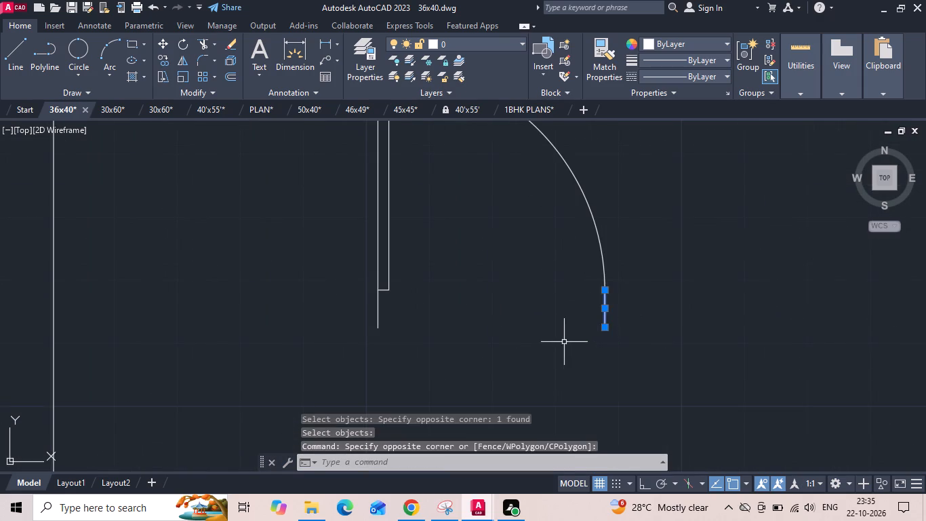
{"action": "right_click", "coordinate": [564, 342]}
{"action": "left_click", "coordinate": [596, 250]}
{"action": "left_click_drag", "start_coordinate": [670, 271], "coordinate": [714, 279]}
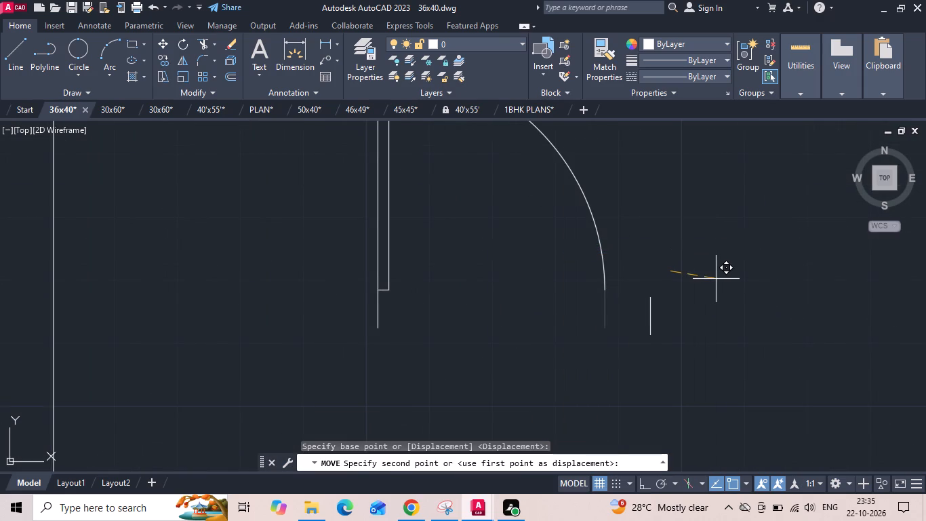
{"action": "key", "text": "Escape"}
With Ortho on, move the short jamb line at the arc's end 12" horizontally away from the door leaf.
{"action": "left_click_drag", "start_coordinate": [641, 315], "coordinate": [624, 323]}
{"action": "left_click", "coordinate": [557, 332]}
{"action": "key", "text": "F8"}
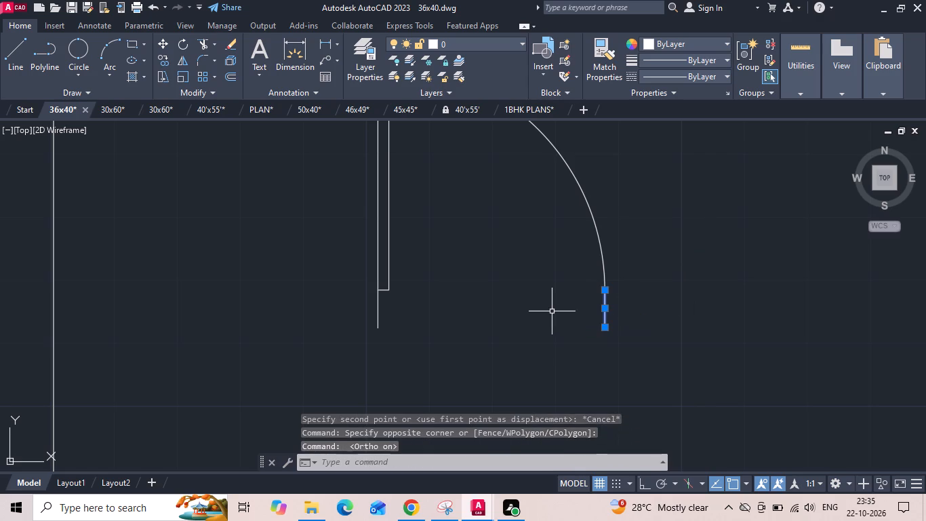
{"action": "right_click", "coordinate": [550, 310]}
{"action": "left_click", "coordinate": [567, 246]}
{"action": "left_click_drag", "start_coordinate": [502, 293], "coordinate": [551, 298]}
{"action": "type", "text": "12"}
{"action": "key", "text": "space"}
Erase the swing arc of the exploded door.
{"action": "scroll", "coordinate": [485, 332], "scroll_direction": "down", "scroll_amount": 2}
{"action": "scroll", "coordinate": [443, 241], "scroll_direction": "up", "scroll_amount": 3}
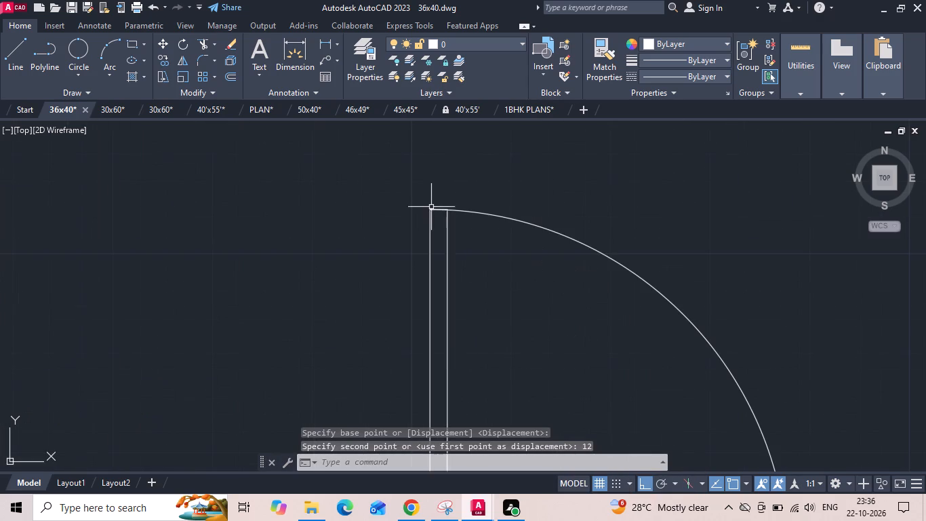
{"action": "scroll", "coordinate": [432, 207], "scroll_direction": "up", "scroll_amount": 2}
{"action": "left_click", "coordinate": [436, 214]}
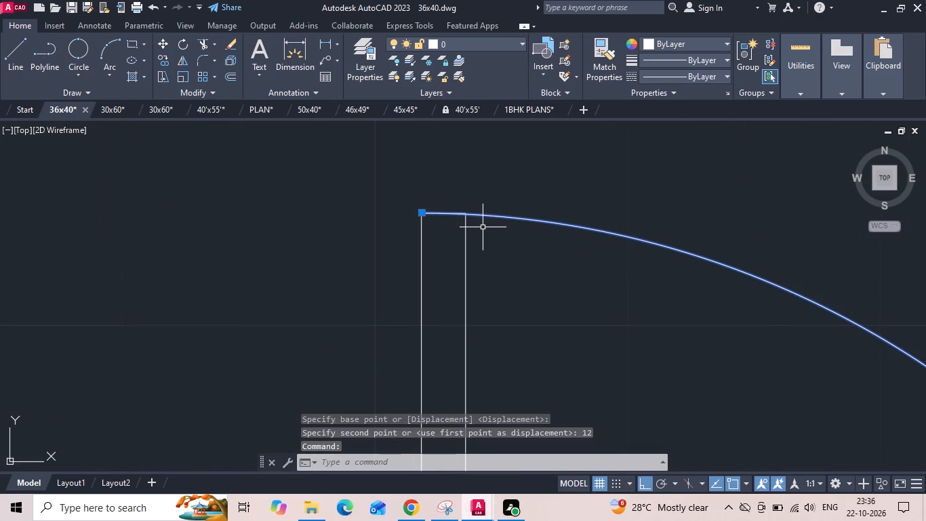
{"action": "key", "text": "Delete"}
Stretch the free end of the door leaf upward by 12".
{"action": "left_click_drag", "start_coordinate": [449, 197], "coordinate": [443, 233]}
{"action": "left_click", "coordinate": [441, 243]}
{"action": "right_click", "coordinate": [441, 244]}
{"action": "key", "text": "Escape"}
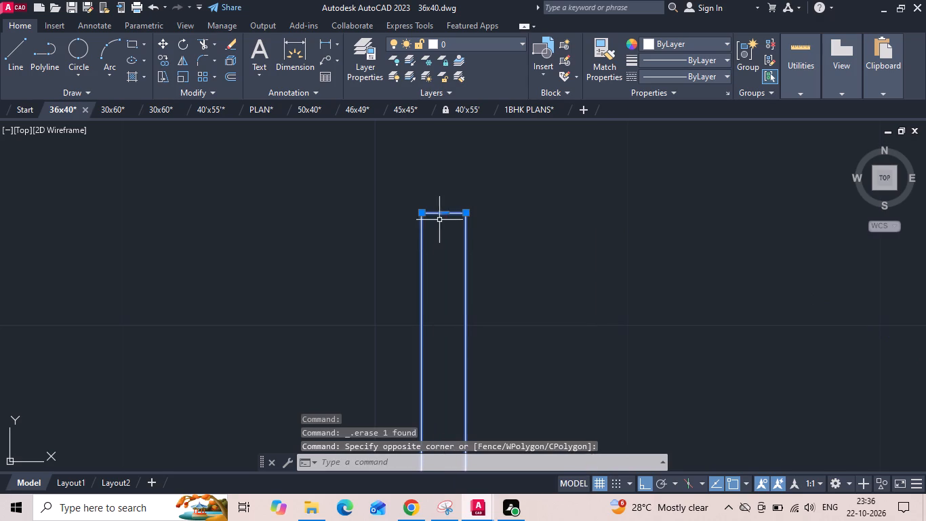
{"action": "left_click", "coordinate": [443, 212]}
{"action": "type", "text": "12"}
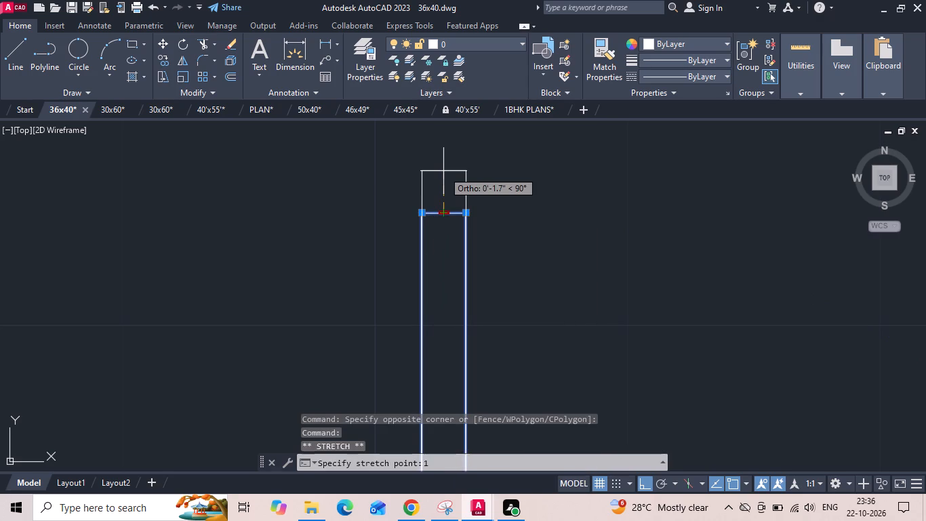
{"action": "key", "text": "space"}
{"action": "key", "text": "Escape"}
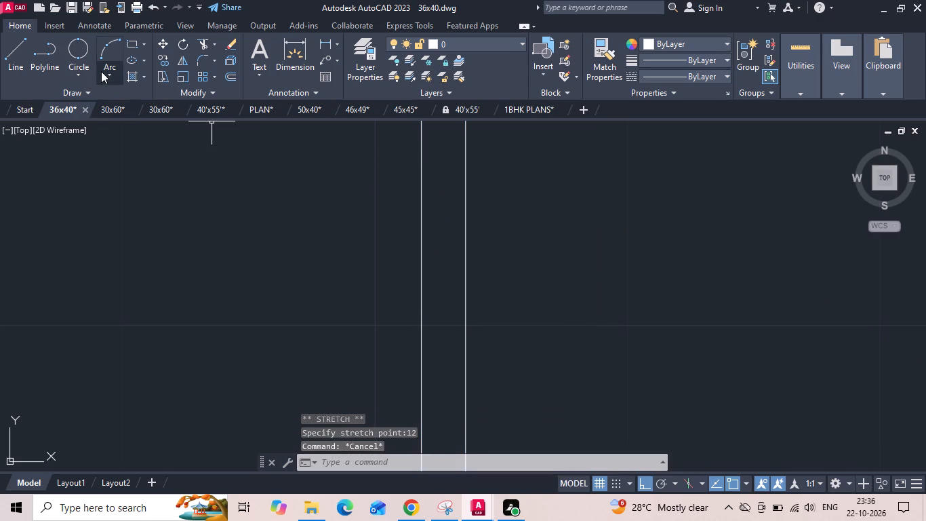
Draw the swing arc from the separate jamb line's upper end to the door leaf's top, centred on the leaf's hinge corner.
{"action": "left_click", "coordinate": [103, 83]}
{"action": "left_click", "coordinate": [117, 134]}
{"action": "scroll", "coordinate": [258, 153], "scroll_direction": "down", "scroll_amount": 4}
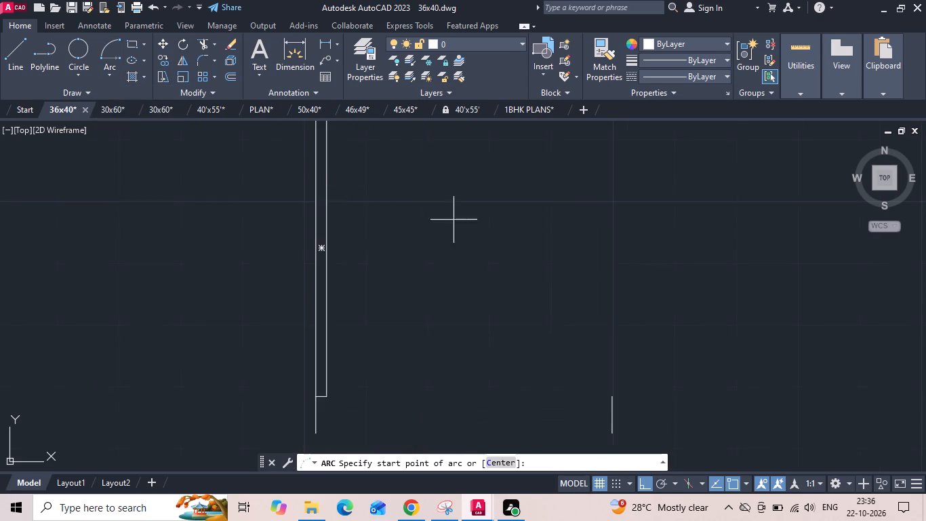
{"action": "left_click", "coordinate": [555, 334]}
{"action": "left_click", "coordinate": [371, 336]}
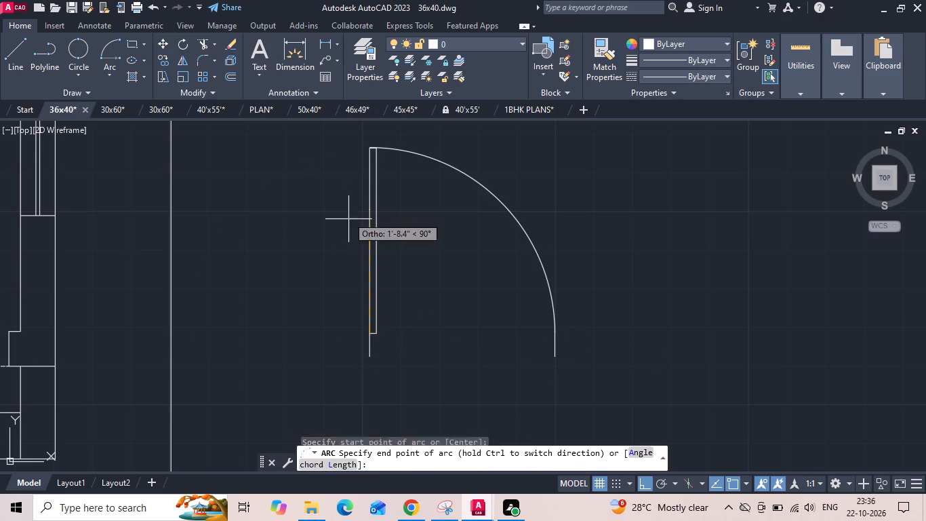
{"action": "left_click", "coordinate": [354, 178]}
{"action": "key", "text": "Escape"}
Mirror the whole widened door about a vertical axis, erasing the source objects.
{"action": "left_click_drag", "start_coordinate": [595, 197], "coordinate": [452, 338]}
{"action": "left_click", "coordinate": [274, 385]}
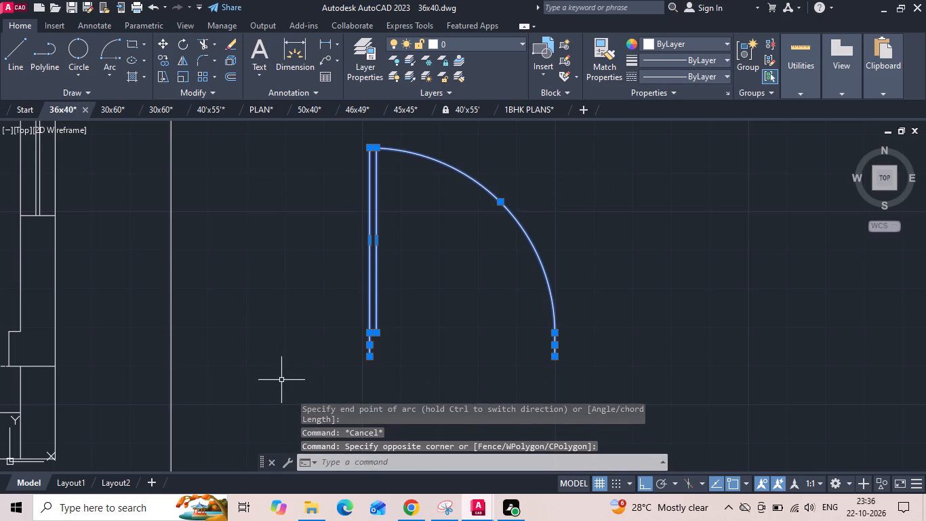
{"action": "key", "text": "m"}
{"action": "key", "text": "i"}
{"action": "key", "text": "space"}
{"action": "left_click_drag", "start_coordinate": [409, 258], "coordinate": [414, 275]}
{"action": "left_click", "coordinate": [408, 339]}
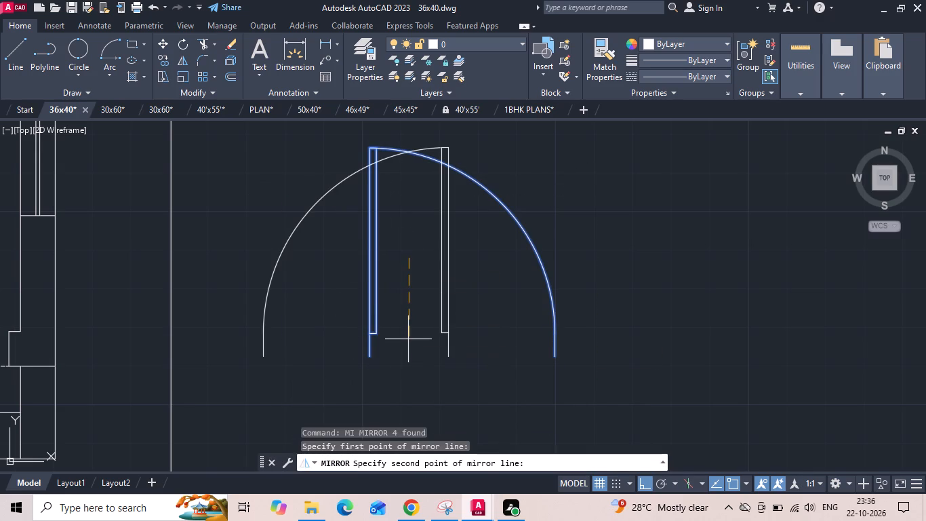
{"action": "type", "text": "Y"}
{"action": "key", "text": "space"}
Move the mirrored door by its free jamb end into the main entrance opening between the living room and the entry steps.
{"action": "left_click_drag", "start_coordinate": [236, 401], "coordinate": [337, 359]}
{"action": "left_click", "coordinate": [505, 256]}
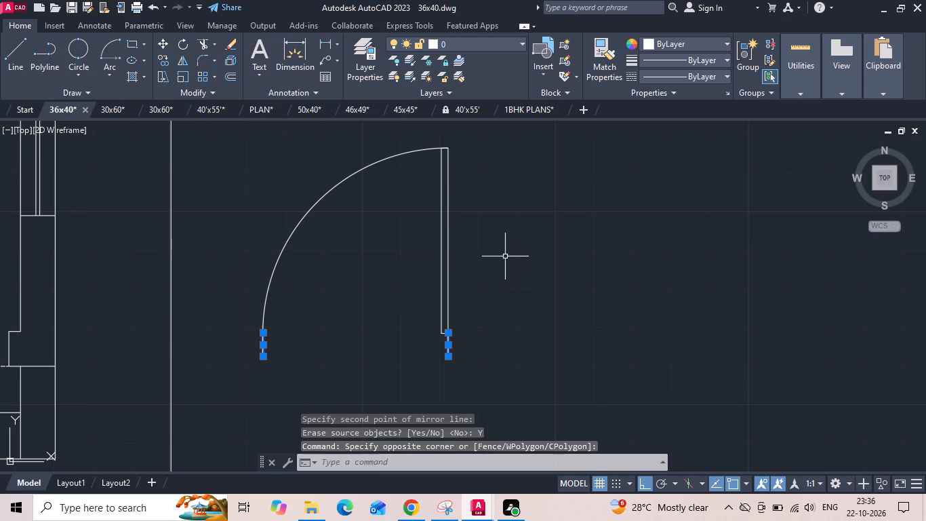
{"action": "left_click_drag", "start_coordinate": [507, 242], "coordinate": [437, 289]}
{"action": "left_click", "coordinate": [216, 364]}
{"action": "right_click", "coordinate": [267, 252]}
{"action": "left_click", "coordinate": [276, 265]}
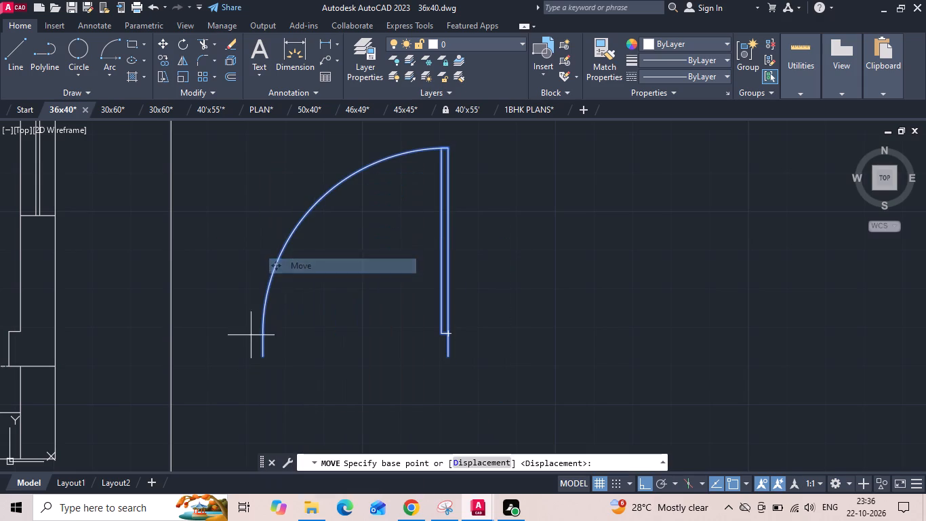
{"action": "left_click", "coordinate": [260, 358]}
{"action": "scroll", "coordinate": [451, 309], "scroll_direction": "down", "scroll_amount": 2}
{"action": "scroll", "coordinate": [219, 345], "scroll_direction": "up", "scroll_amount": 1}
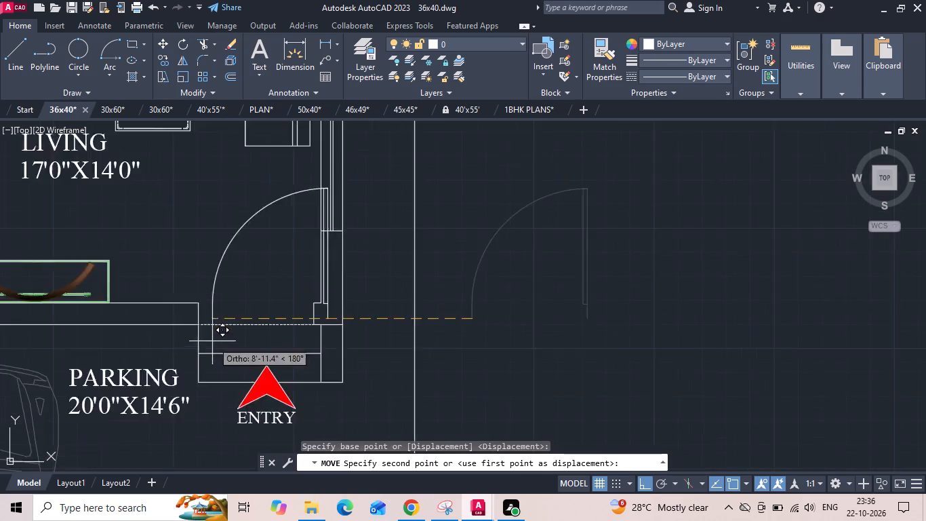
{"action": "scroll", "coordinate": [211, 339], "scroll_direction": "up", "scroll_amount": 1}
{"action": "left_click", "coordinate": [191, 319]}
{"action": "scroll", "coordinate": [522, 256], "scroll_direction": "down", "scroll_amount": 2}
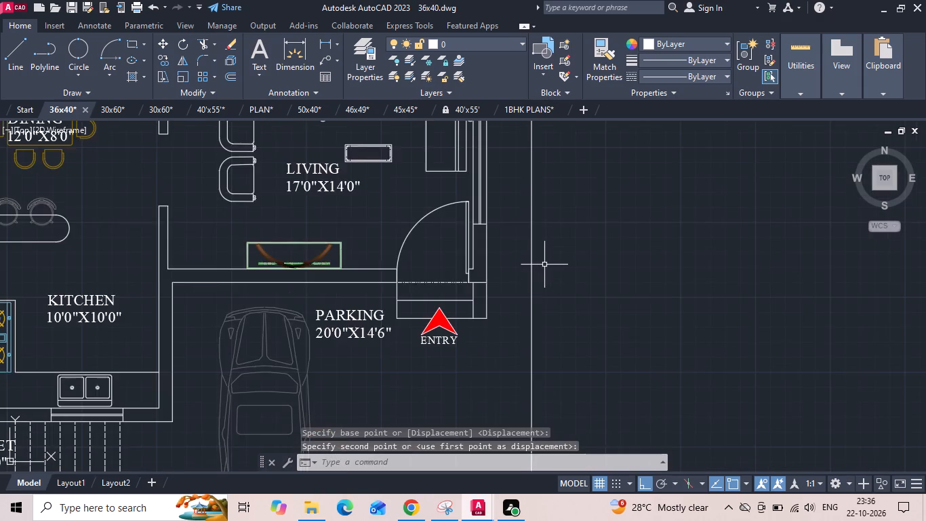
{"action": "scroll", "coordinate": [544, 265], "scroll_direction": "down", "scroll_amount": 1}
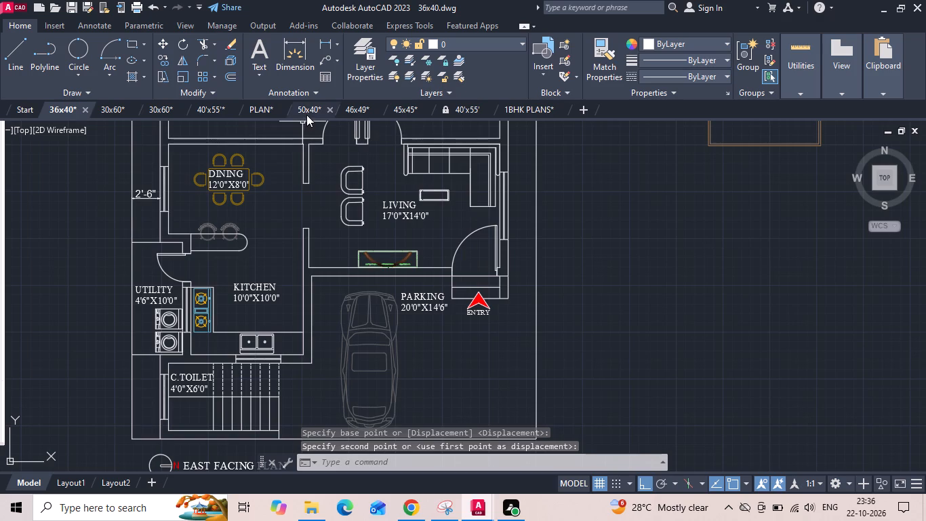
Look through the 50x40, 46x49, 45x45, 1BHK PLANS and PLAN drawings for objects to reuse.
{"action": "left_click", "coordinate": [306, 111]}
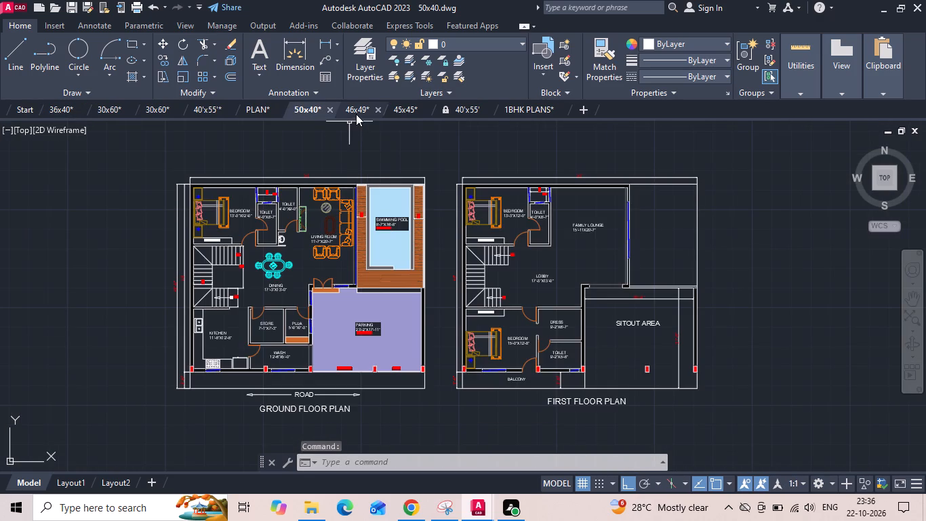
{"action": "left_click", "coordinate": [356, 112]}
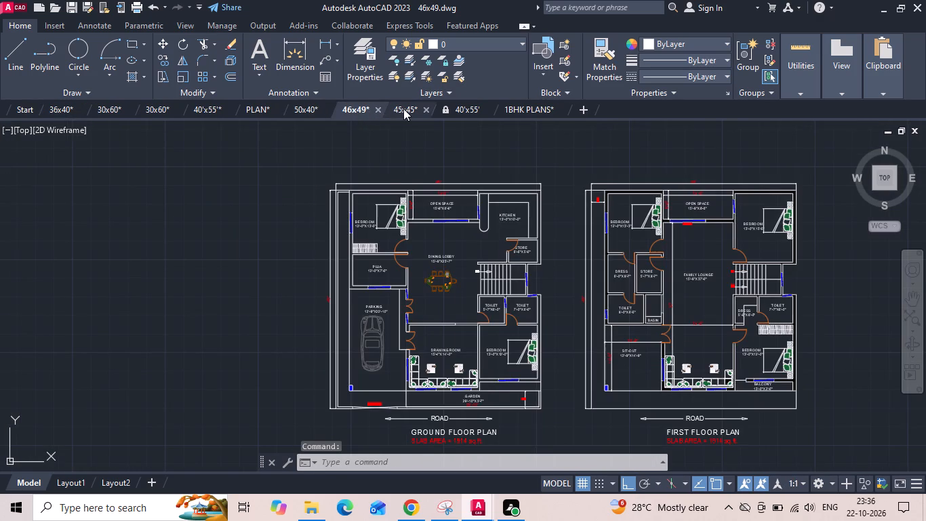
{"action": "left_click", "coordinate": [403, 109]}
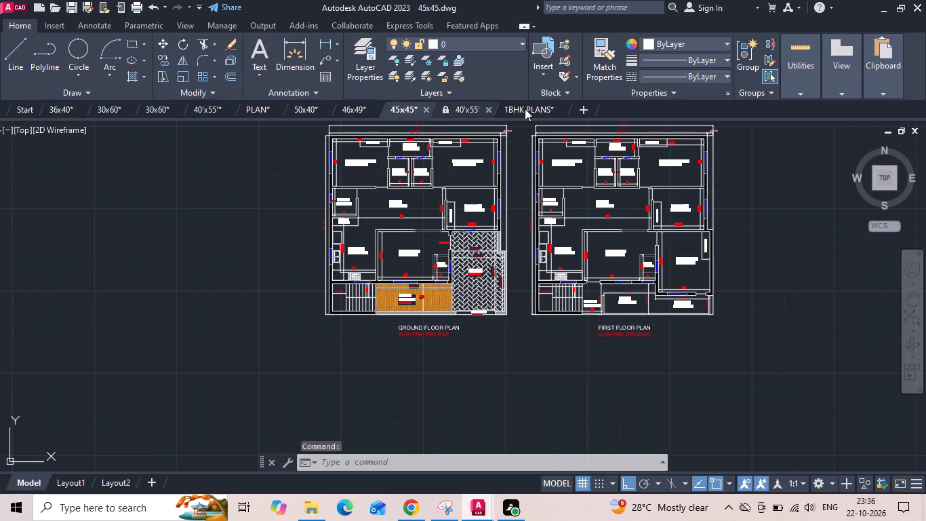
{"action": "left_click", "coordinate": [526, 109]}
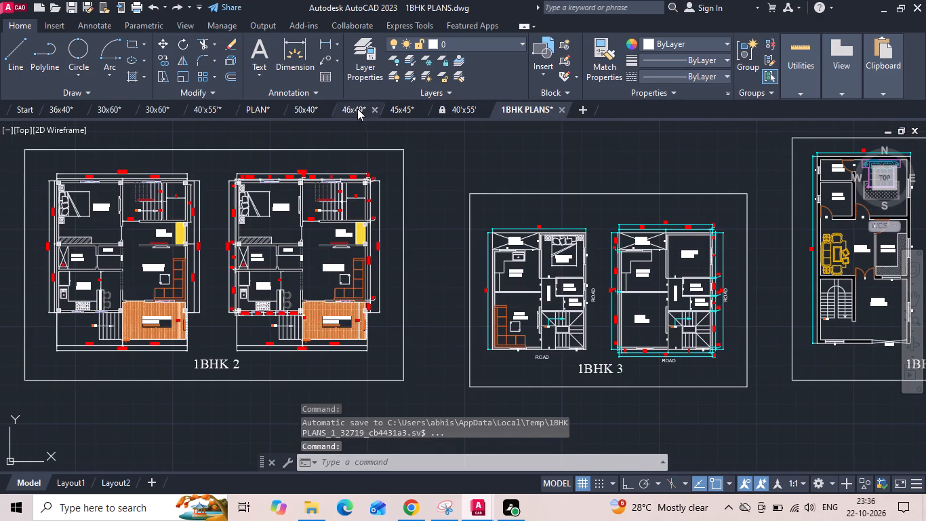
{"action": "left_click", "coordinate": [310, 109]}
{"action": "left_click", "coordinate": [265, 109]}
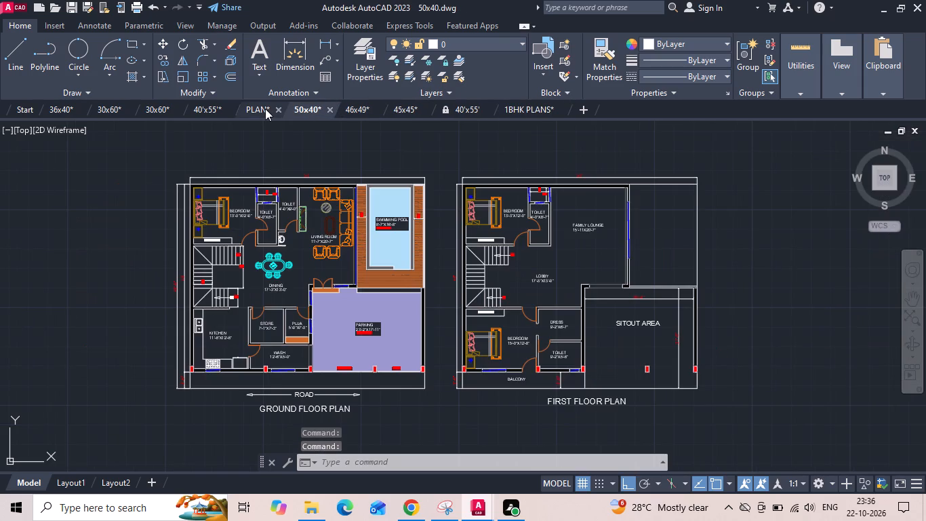
{"action": "scroll", "coordinate": [540, 223], "scroll_direction": "down", "scroll_amount": 2}
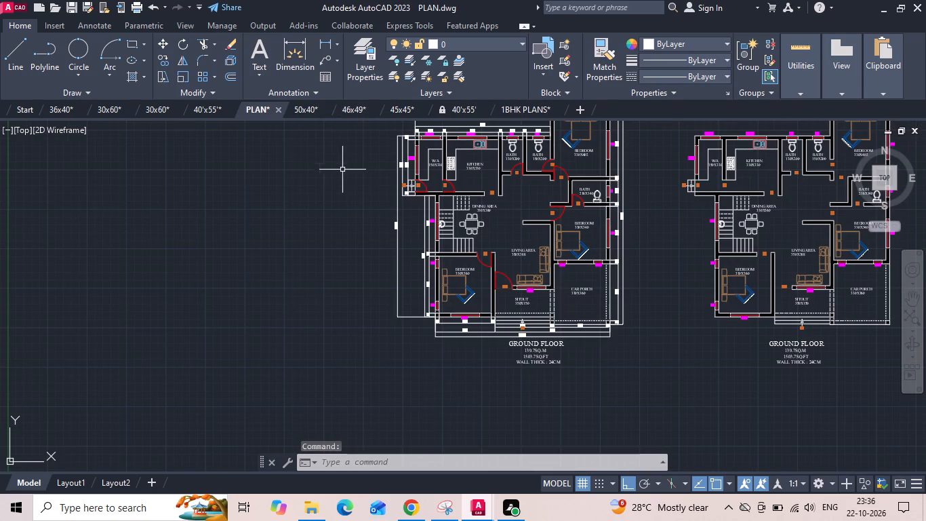
Copy the two motorcycles in the parking of the 40'x55' ground floor plan to the clipboard.
{"action": "left_click", "coordinate": [213, 111]}
{"action": "scroll", "coordinate": [478, 198], "scroll_direction": "down", "scroll_amount": 2}
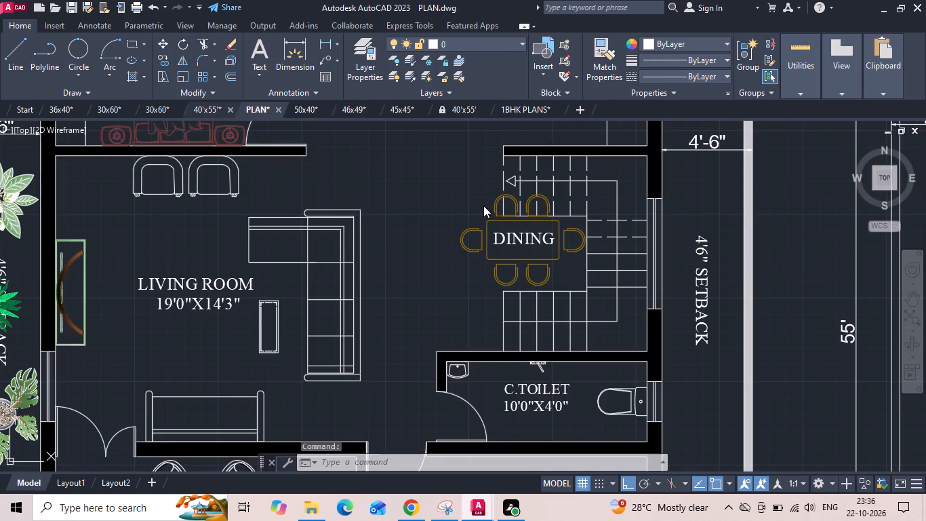
{"action": "scroll", "coordinate": [483, 207], "scroll_direction": "down", "scroll_amount": 4}
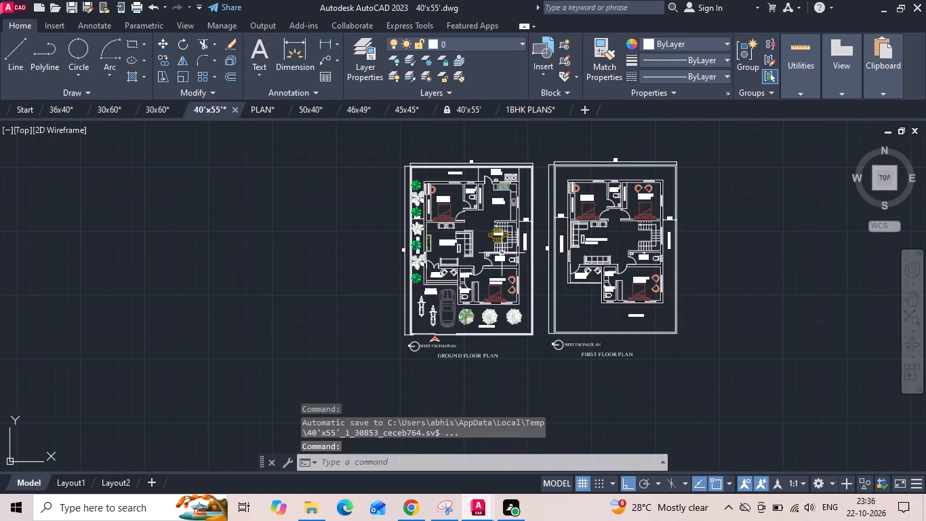
{"action": "scroll", "coordinate": [453, 347], "scroll_direction": "up", "scroll_amount": 2}
{"action": "left_click", "coordinate": [392, 256]}
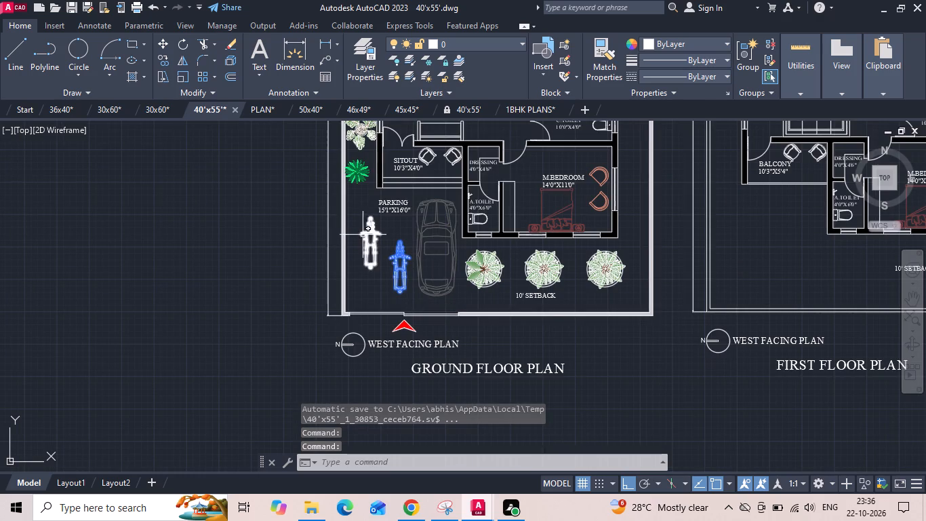
{"action": "left_click", "coordinate": [366, 239]}
{"action": "key", "text": "ctrl+c"}
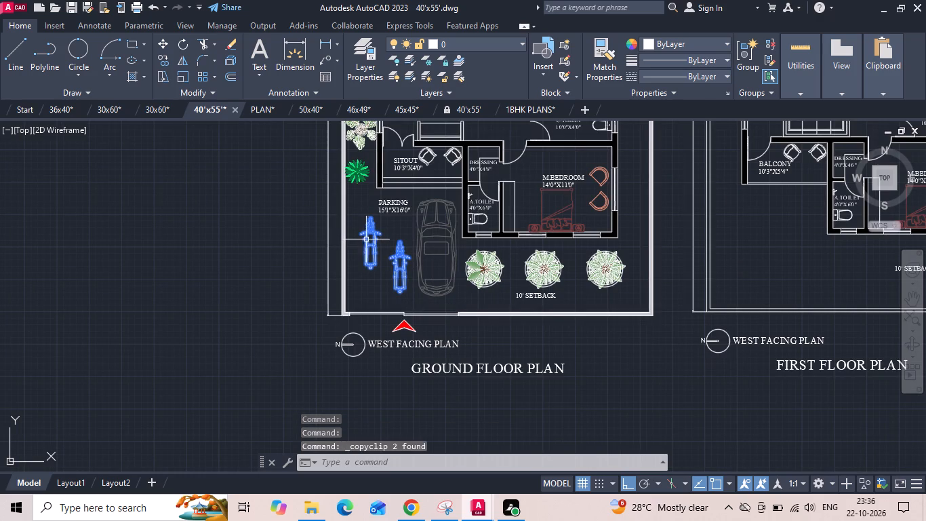
Paste the two motorcycles into the 36x40 plan's parking, between the car and the plot boundary.
{"action": "left_click", "coordinate": [60, 105]}
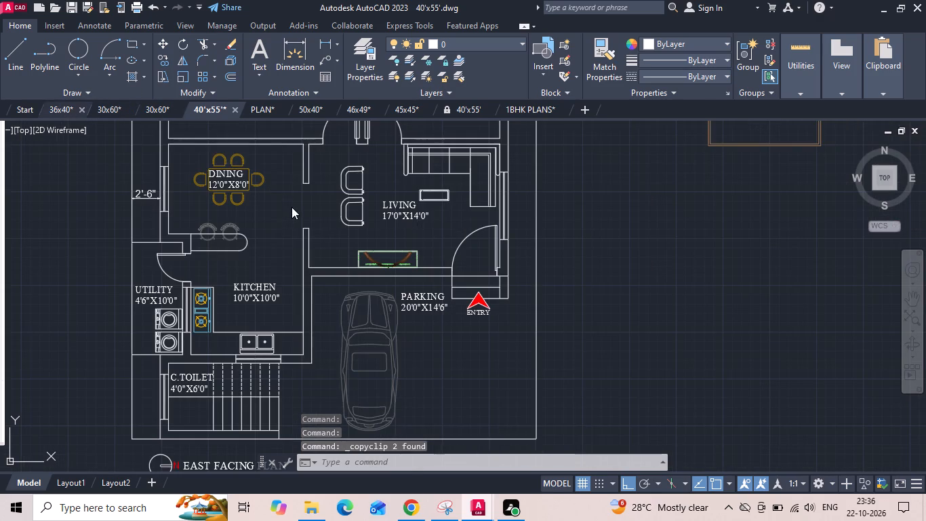
{"action": "key", "text": "ctrl+v"}
{"action": "scroll", "coordinate": [458, 273], "scroll_direction": "down", "scroll_amount": 1}
{"action": "scroll", "coordinate": [443, 357], "scroll_direction": "up", "scroll_amount": 2}
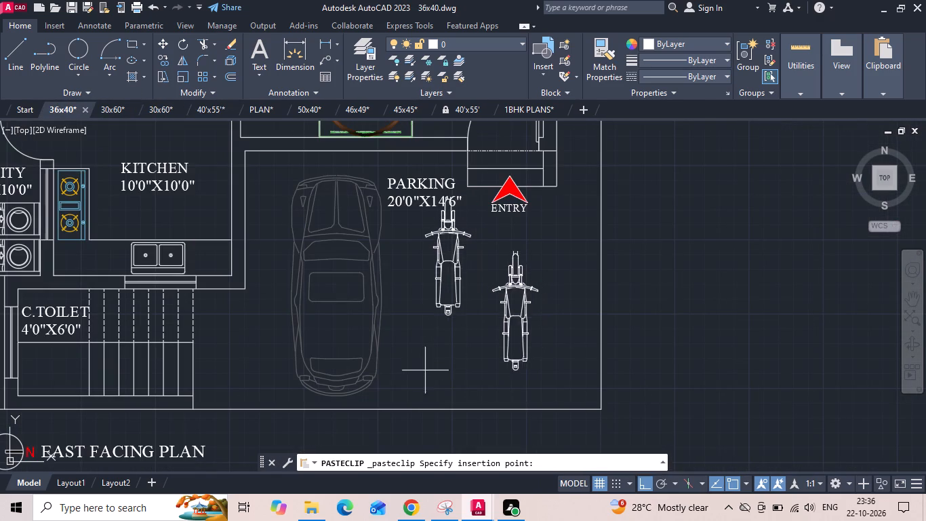
{"action": "left_click", "coordinate": [405, 390]}
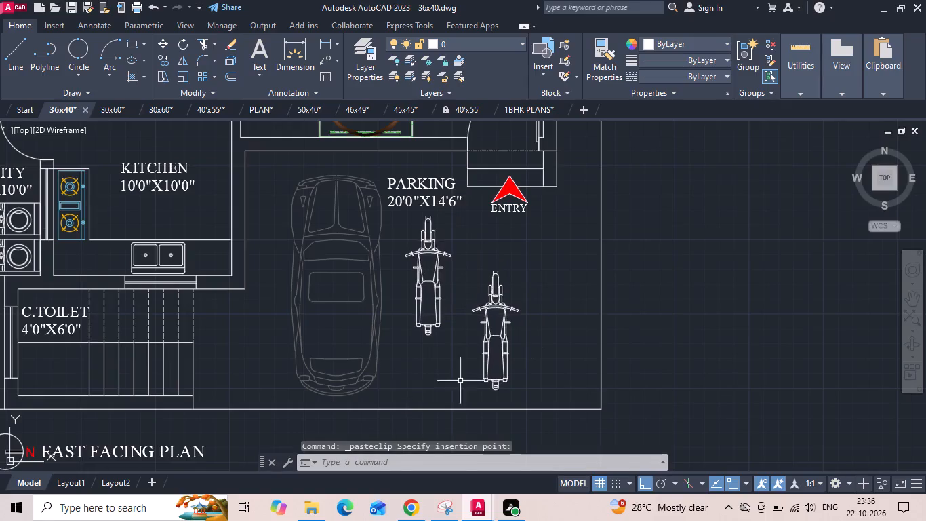
{"action": "scroll", "coordinate": [647, 351], "scroll_direction": "down", "scroll_amount": 2}
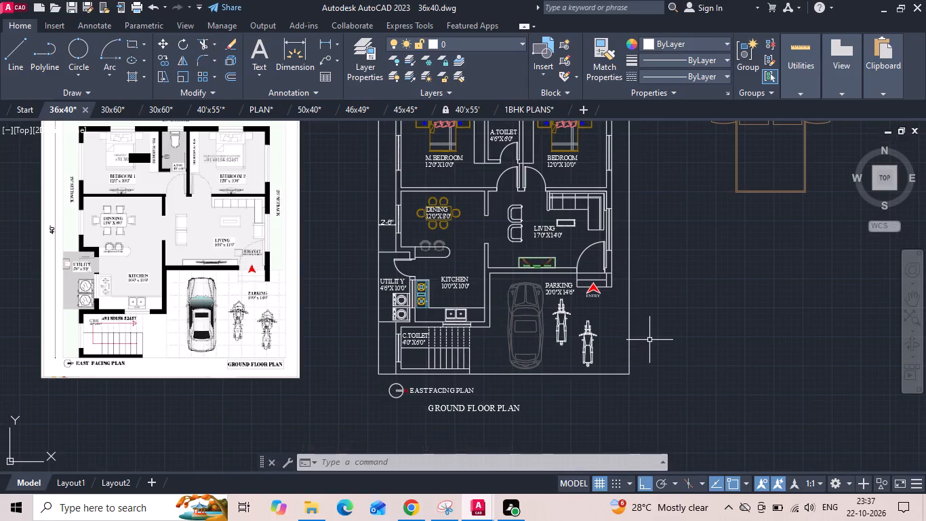
Examine the two ground floor plans in the 30x60 drawing for content to reuse.
{"action": "left_click", "coordinate": [161, 107]}
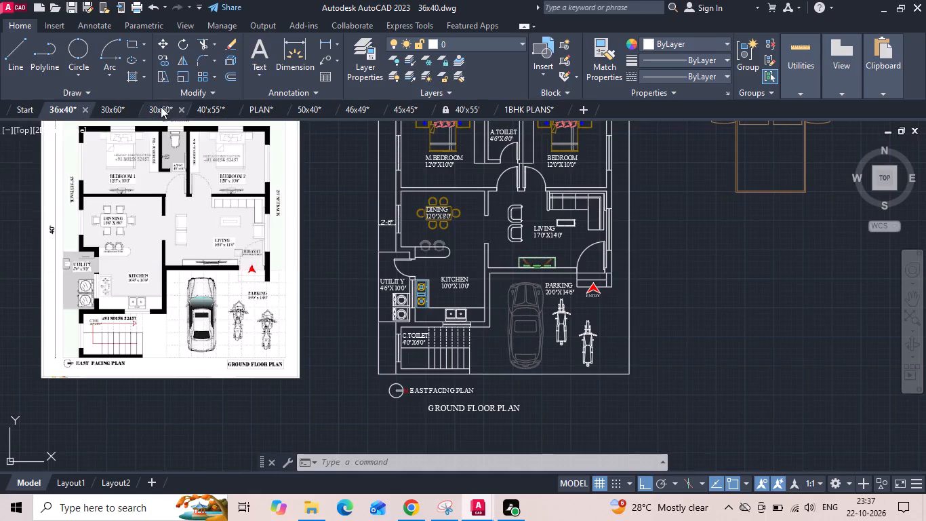
{"action": "scroll", "coordinate": [338, 273], "scroll_direction": "down", "scroll_amount": 4}
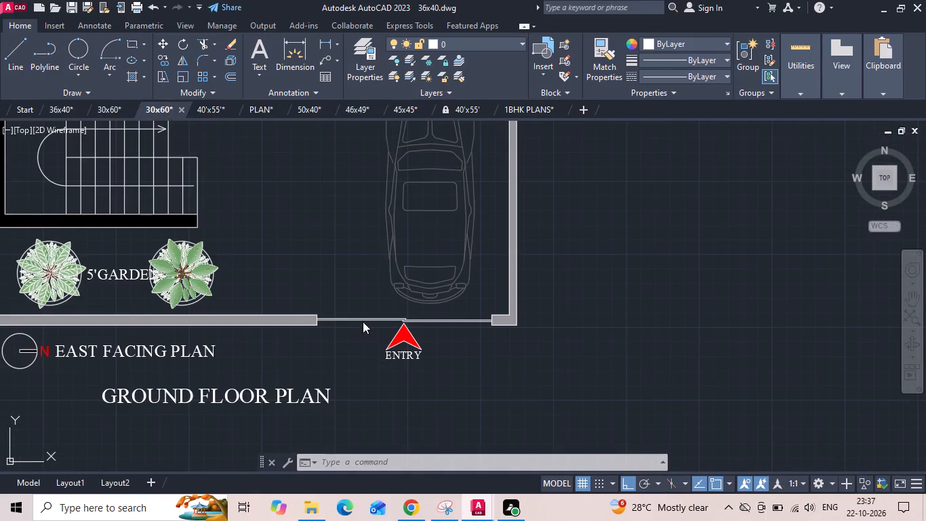
{"action": "scroll", "coordinate": [363, 322], "scroll_direction": "down", "scroll_amount": 4}
{"action": "middle_click_drag", "start_coordinate": [310, 197], "coordinate": [318, 237]}
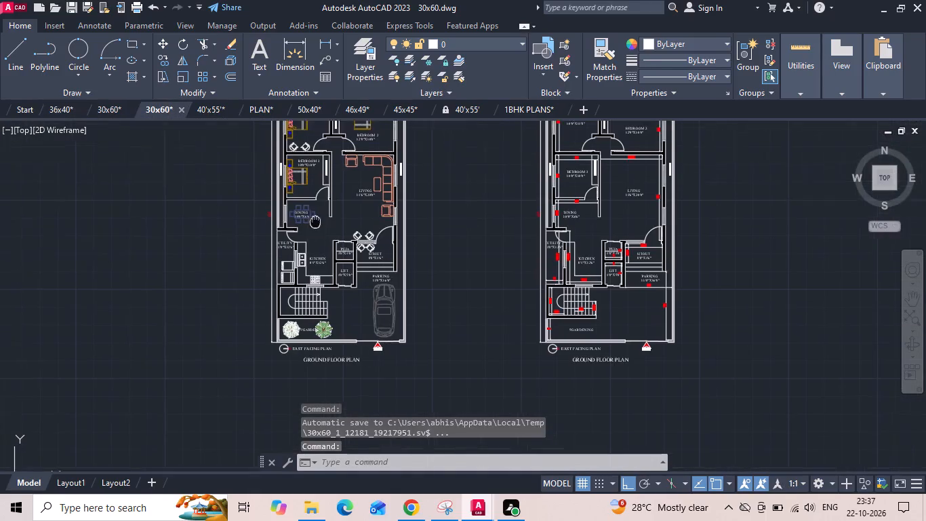
{"action": "middle_click_drag", "start_coordinate": [318, 237], "coordinate": [320, 246]}
{"action": "scroll", "coordinate": [338, 126], "scroll_direction": "up", "scroll_amount": 1}
{"action": "middle_click_drag", "start_coordinate": [346, 182], "coordinate": [349, 315]}
{"action": "scroll", "coordinate": [318, 208], "scroll_direction": "down", "scroll_amount": 2}
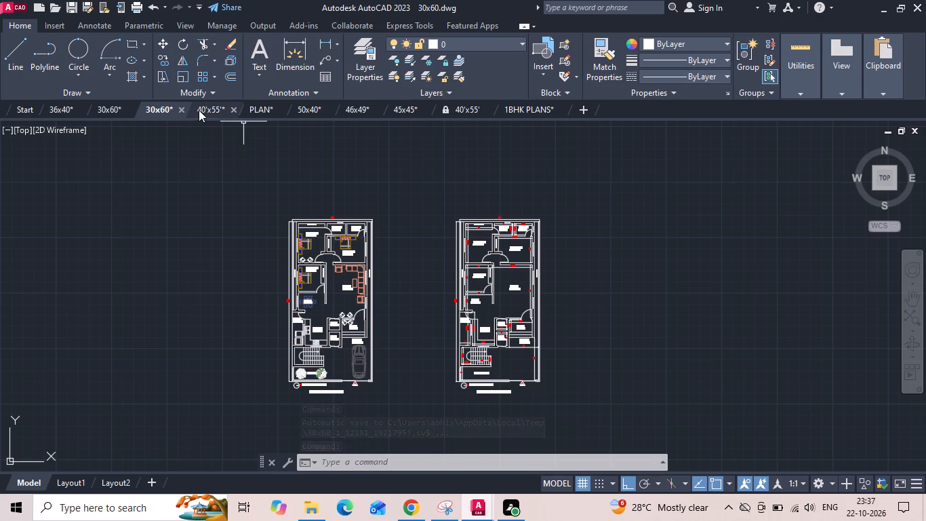
Copy the WC, shower and washbasin from the A.TOILET beside the 12'0"X12'0" bedroom in the 40'x55' ground floor plan.
{"action": "left_click", "coordinate": [199, 110]}
{"action": "scroll", "coordinate": [411, 326], "scroll_direction": "down", "scroll_amount": 2}
{"action": "scroll", "coordinate": [454, 206], "scroll_direction": "up", "scroll_amount": 2}
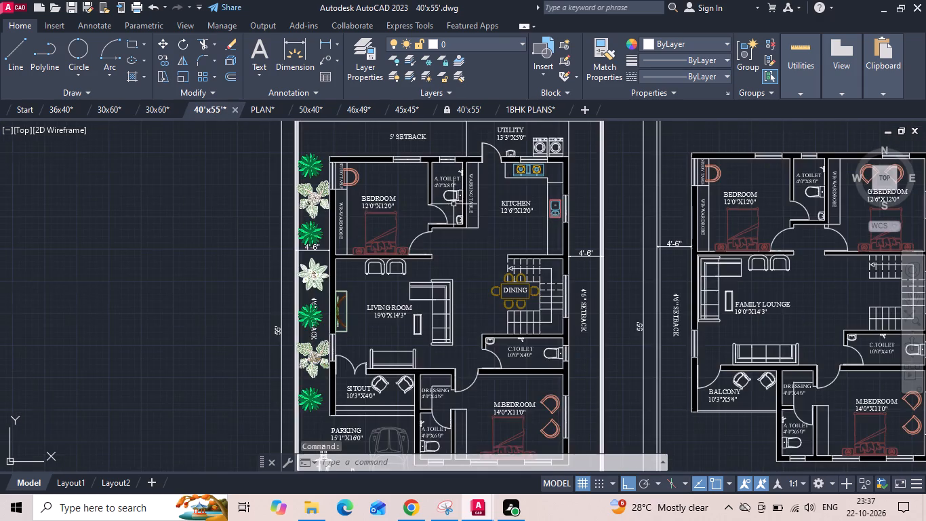
{"action": "scroll", "coordinate": [454, 178], "scroll_direction": "up", "scroll_amount": 2}
{"action": "left_click", "coordinate": [460, 233]}
{"action": "left_click", "coordinate": [466, 161]}
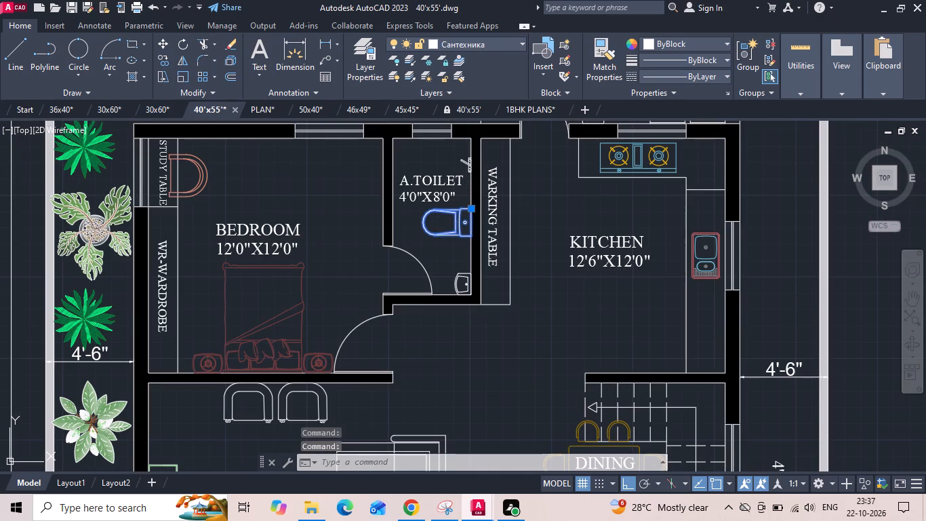
{"action": "left_click", "coordinate": [463, 280]}
{"action": "left_click", "coordinate": [459, 256]}
{"action": "scroll", "coordinate": [435, 244], "scroll_direction": "down", "scroll_amount": 2}
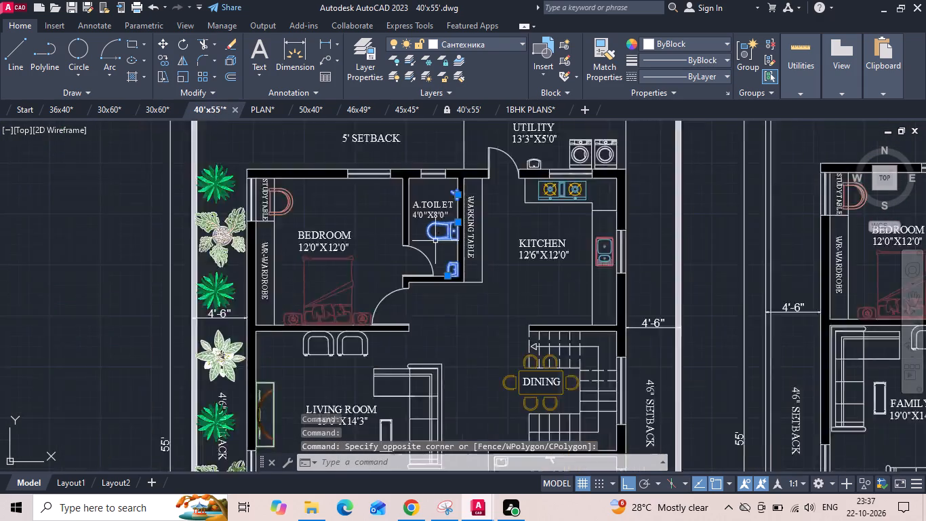
{"action": "middle_click_drag", "start_coordinate": [428, 305], "coordinate": [436, 231]}
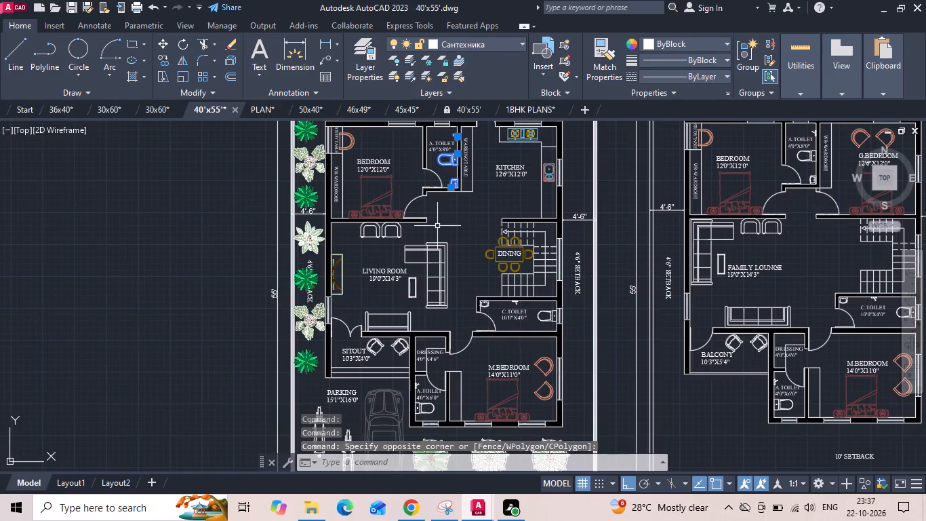
{"action": "key", "text": "ctrl+c"}
Paste the copied WC, shower and washbasin into the 36x40 plan at the 4'6"X6'0" A.TOILET between the bedrooms.
{"action": "left_click", "coordinate": [60, 109]}
{"action": "key", "text": "ctrl+v"}
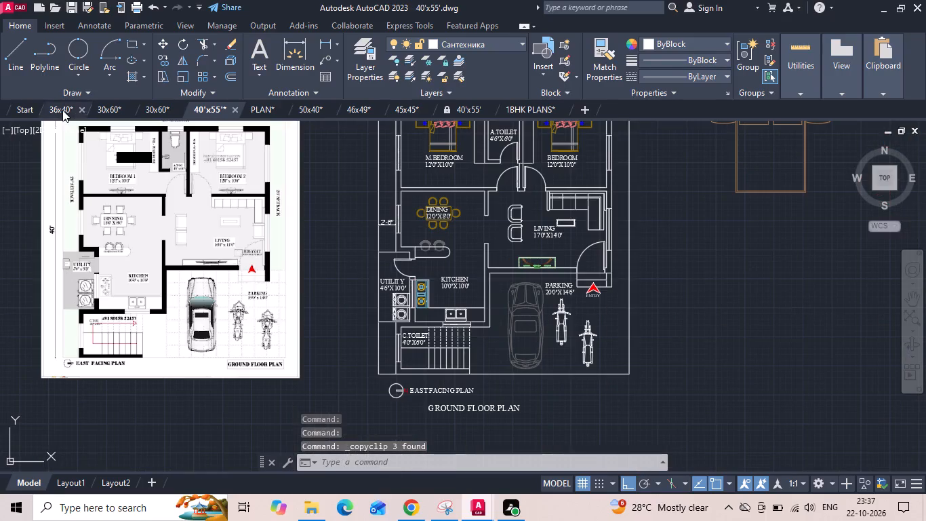
{"action": "middle_click_drag", "start_coordinate": [379, 269], "coordinate": [371, 406]}
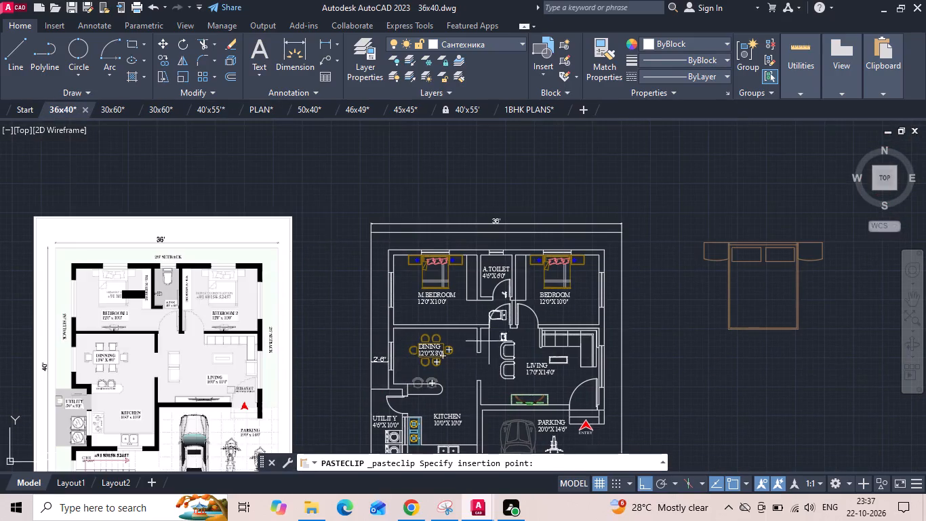
{"action": "scroll", "coordinate": [491, 337], "scroll_direction": "up", "scroll_amount": 2}
{"action": "left_click", "coordinate": [459, 230]}
{"action": "scroll", "coordinate": [482, 292], "scroll_direction": "down", "scroll_amount": 1}
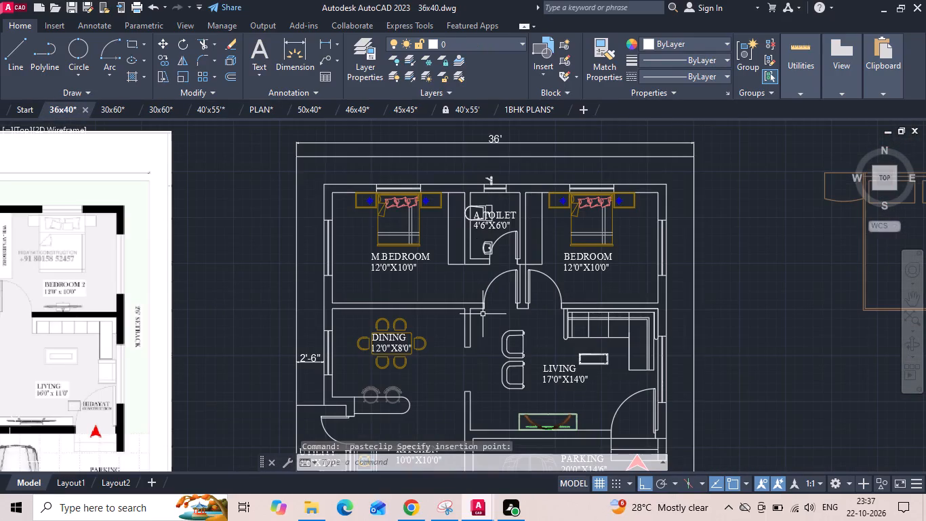
{"action": "scroll", "coordinate": [500, 229], "scroll_direction": "up", "scroll_amount": 2}
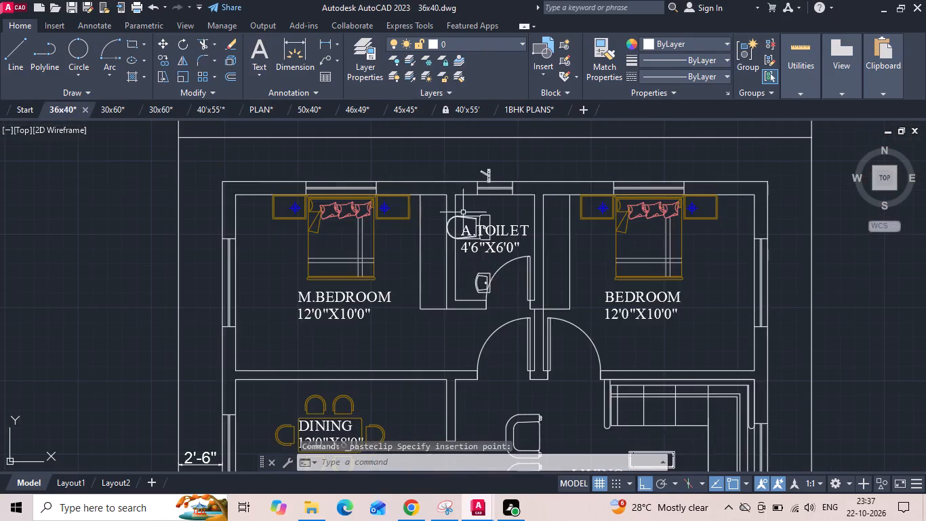
Rotate the WC in the A.TOILET by 90° so its bowl points away from the window wall.
{"action": "scroll", "coordinate": [497, 185], "scroll_direction": "up", "scroll_amount": 1}
{"action": "left_click_drag", "start_coordinate": [491, 219], "coordinate": [488, 233]}
{"action": "left_click", "coordinate": [487, 234]}
{"action": "left_click", "coordinate": [472, 230]}
{"action": "left_click", "coordinate": [459, 239]}
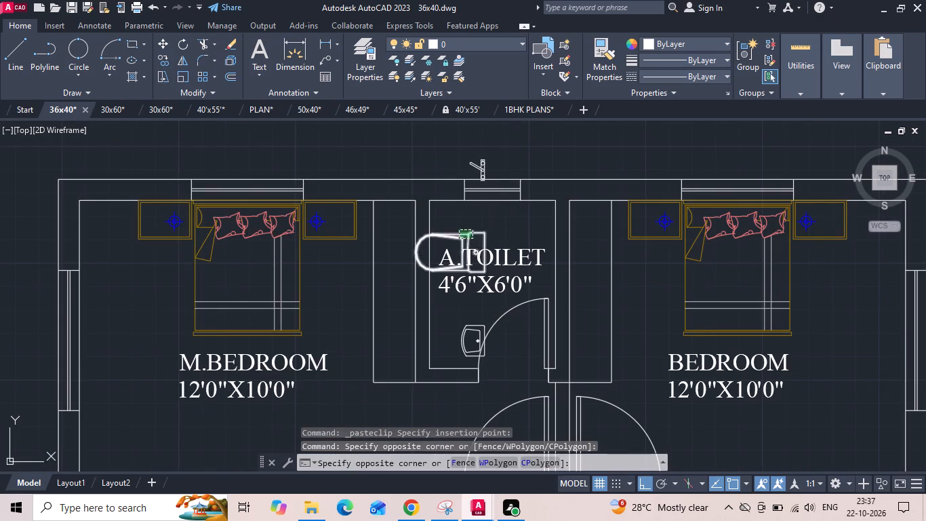
{"action": "right_click", "coordinate": [458, 239]}
{"action": "left_click", "coordinate": [488, 290]}
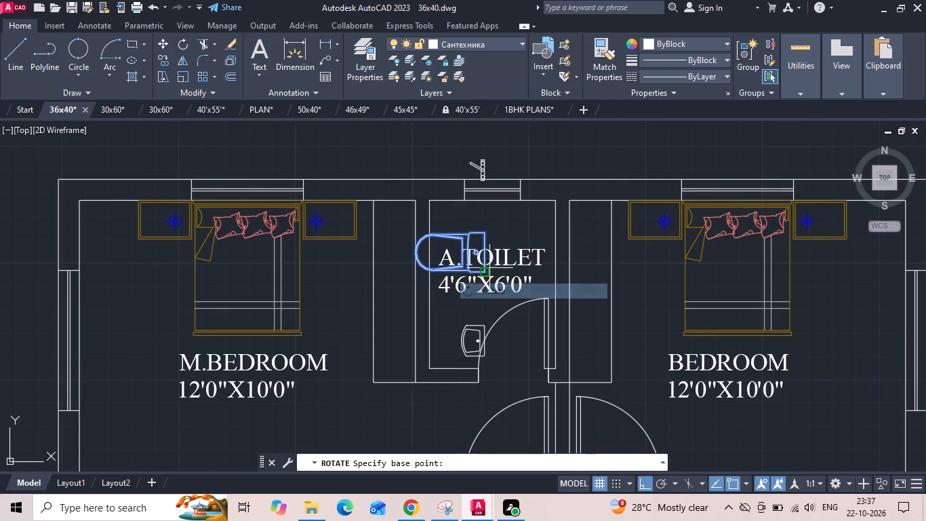
{"action": "scroll", "coordinate": [489, 244], "scroll_direction": "up", "scroll_amount": 2}
{"action": "left_click", "coordinate": [475, 246]}
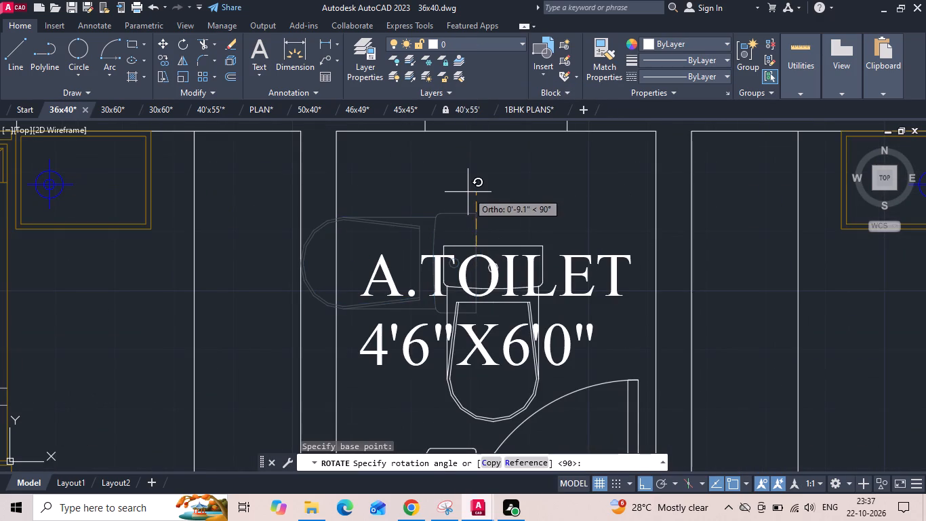
{"action": "left_click", "coordinate": [468, 191]}
Move the WC so its tank sits against the A.TOILET's window wall, beneath the window.
{"action": "left_click", "coordinate": [496, 244]}
{"action": "right_click", "coordinate": [496, 246]}
{"action": "left_click", "coordinate": [494, 246]}
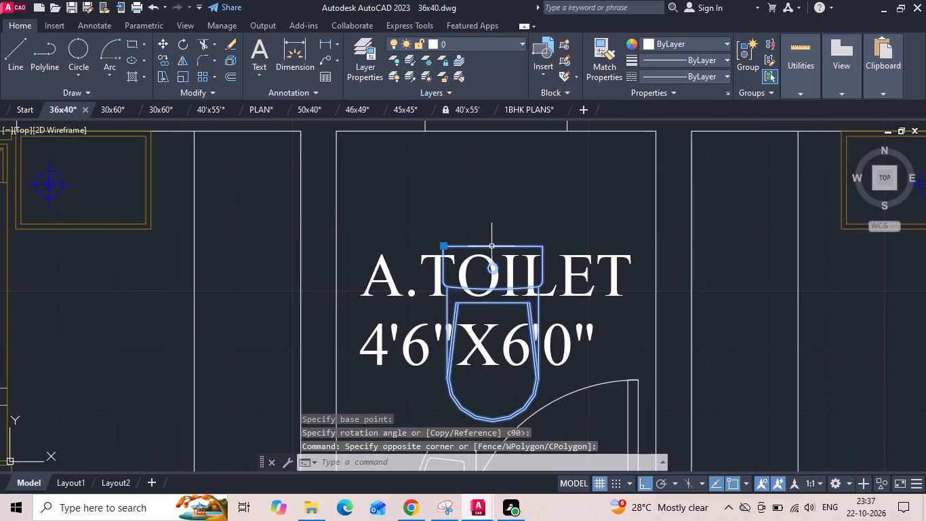
{"action": "right_click", "coordinate": [488, 246]}
{"action": "left_click", "coordinate": [503, 246]}
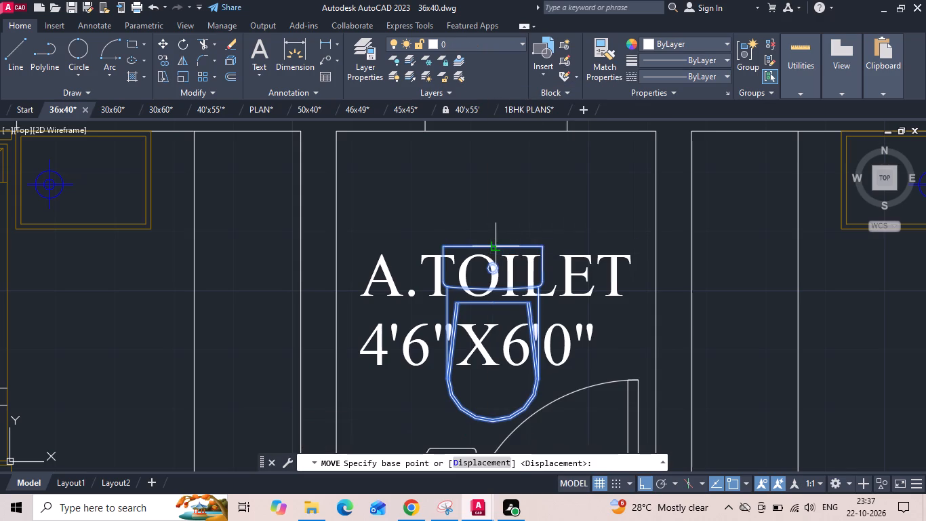
{"action": "left_click", "coordinate": [500, 246]}
{"action": "left_click", "coordinate": [497, 132]}
Rotate the shower fitting above the A.TOILET window by 180°.
{"action": "scroll", "coordinate": [474, 230], "scroll_direction": "down", "scroll_amount": 2}
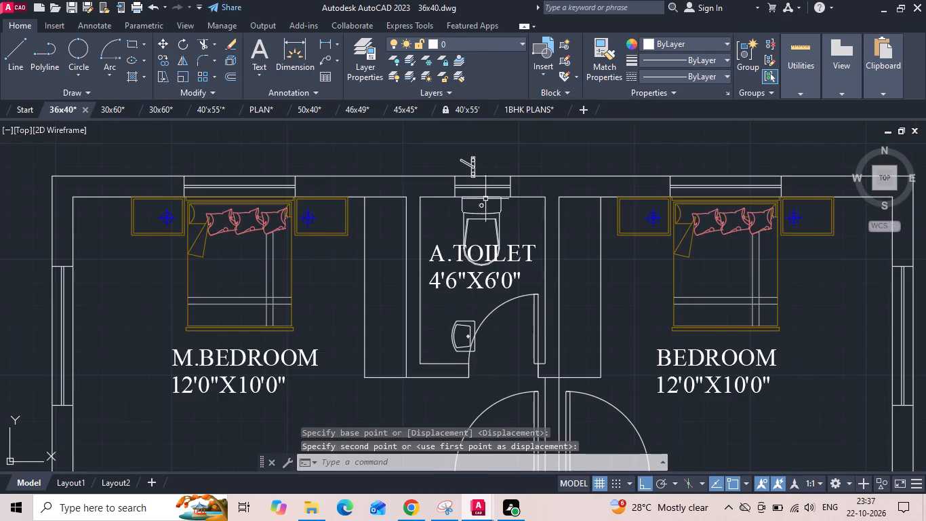
{"action": "scroll", "coordinate": [483, 170], "scroll_direction": "up", "scroll_amount": 1}
{"action": "left_click_drag", "start_coordinate": [480, 164], "coordinate": [474, 165]}
{"action": "left_click", "coordinate": [456, 166]}
{"action": "right_click", "coordinate": [456, 166]}
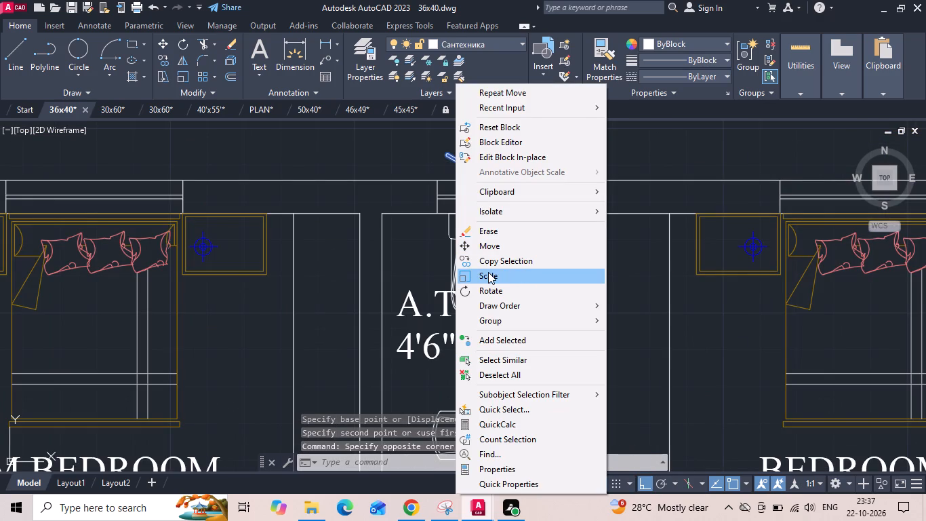
{"action": "left_click", "coordinate": [491, 284]}
{"action": "left_click_drag", "start_coordinate": [496, 166], "coordinate": [494, 172]}
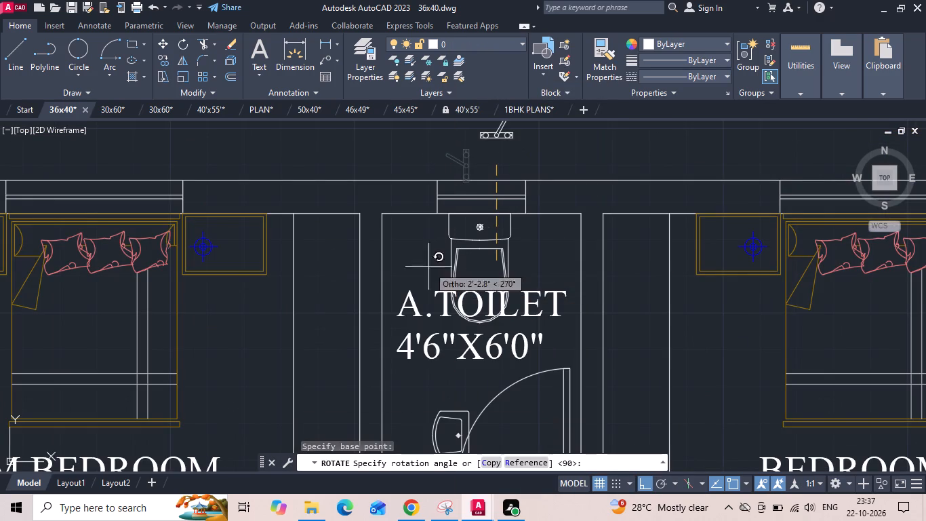
{"action": "left_click", "coordinate": [275, 200]}
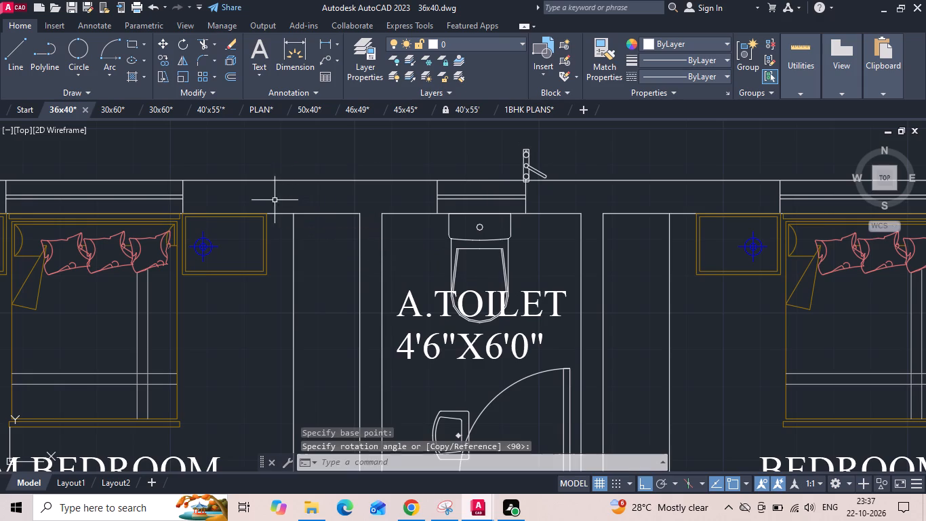
Move the shower fitting onto the A.TOILET's inner wall face on the M.BEDROOM side.
{"action": "left_click_drag", "start_coordinate": [576, 167], "coordinate": [542, 172]}
{"action": "left_click", "coordinate": [472, 172]}
{"action": "right_click", "coordinate": [470, 172]}
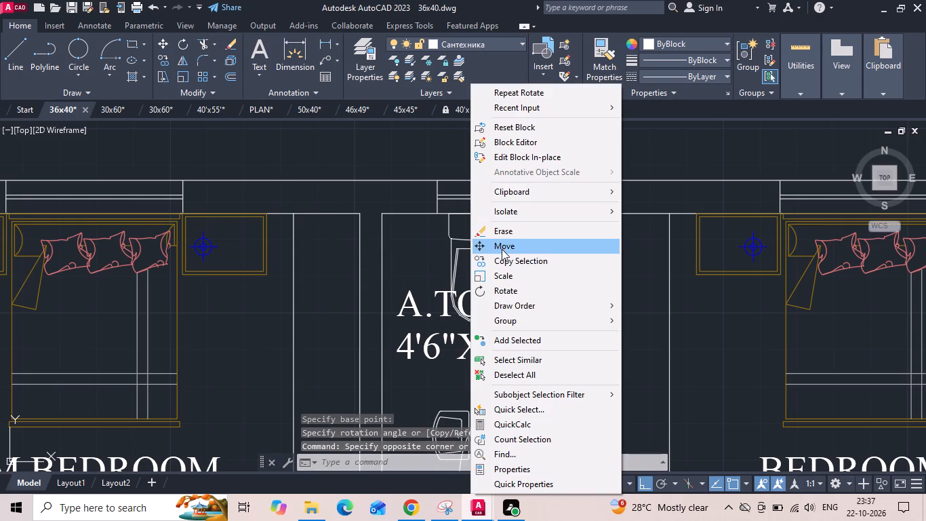
{"action": "left_click", "coordinate": [502, 249]}
{"action": "scroll", "coordinate": [517, 165], "scroll_direction": "up", "scroll_amount": 2}
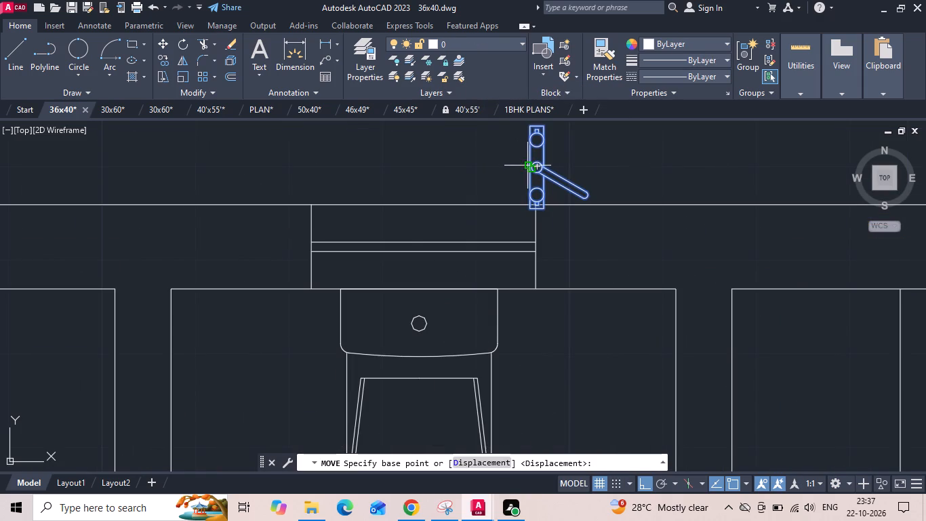
{"action": "left_click", "coordinate": [528, 164]}
{"action": "scroll", "coordinate": [528, 163], "scroll_direction": "down", "scroll_amount": 3}
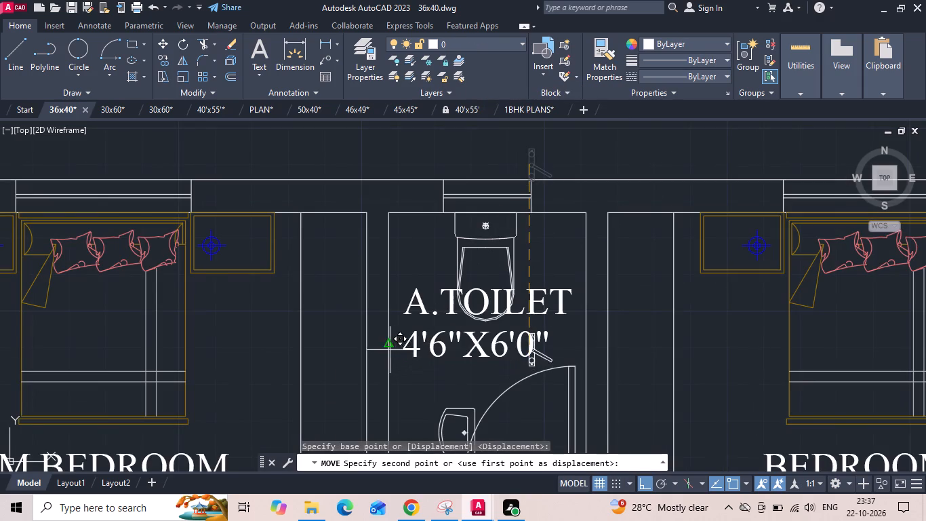
{"action": "left_click", "coordinate": [390, 350]}
Move the washbasin from the A.TOILET to the UTILITY, against the kitchen wall below the door.
{"action": "scroll", "coordinate": [472, 172], "scroll_direction": "down", "scroll_amount": 2}
{"action": "scroll", "coordinate": [510, 275], "scroll_direction": "down", "scroll_amount": 2}
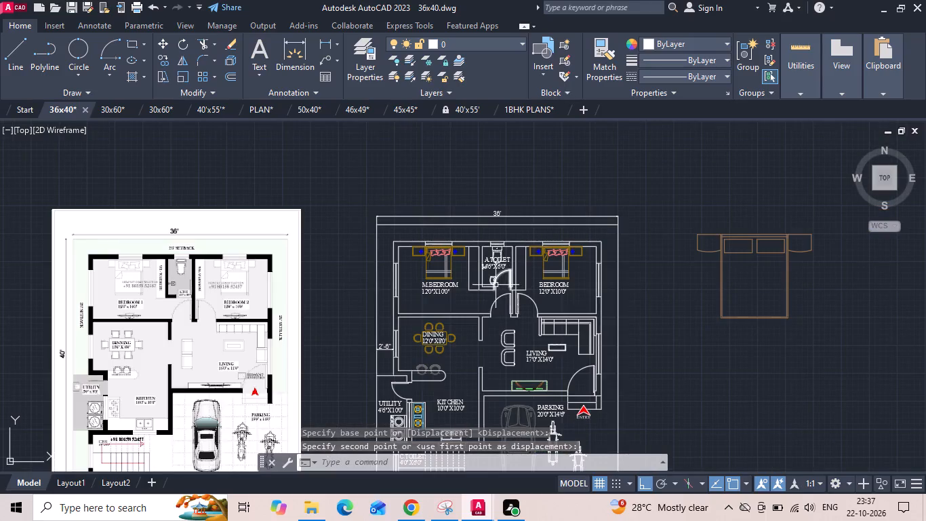
{"action": "scroll", "coordinate": [496, 284], "scroll_direction": "up", "scroll_amount": 3}
{"action": "left_click", "coordinate": [466, 257]}
{"action": "right_click", "coordinate": [465, 256]}
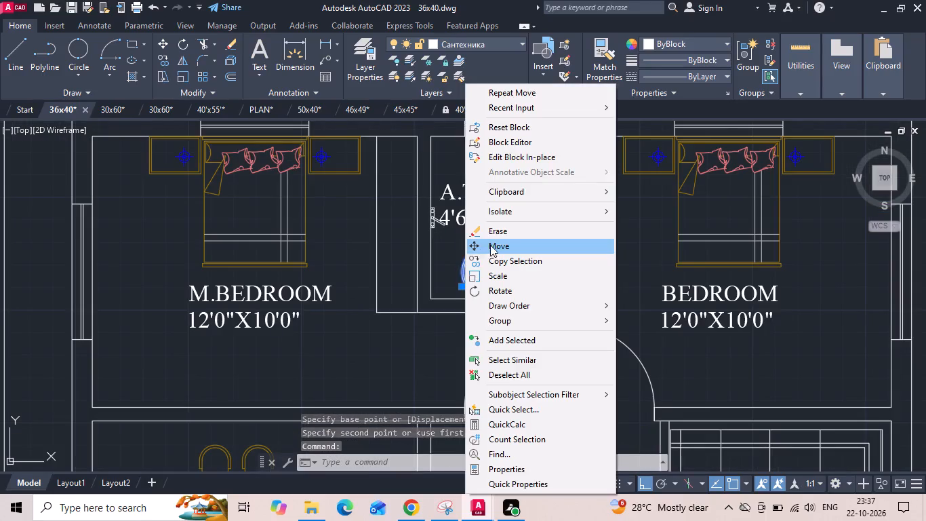
{"action": "left_click", "coordinate": [491, 245]}
{"action": "scroll", "coordinate": [489, 281], "scroll_direction": "up", "scroll_amount": 2}
{"action": "left_click", "coordinate": [478, 257]}
{"action": "scroll", "coordinate": [551, 210], "scroll_direction": "down", "scroll_amount": 6}
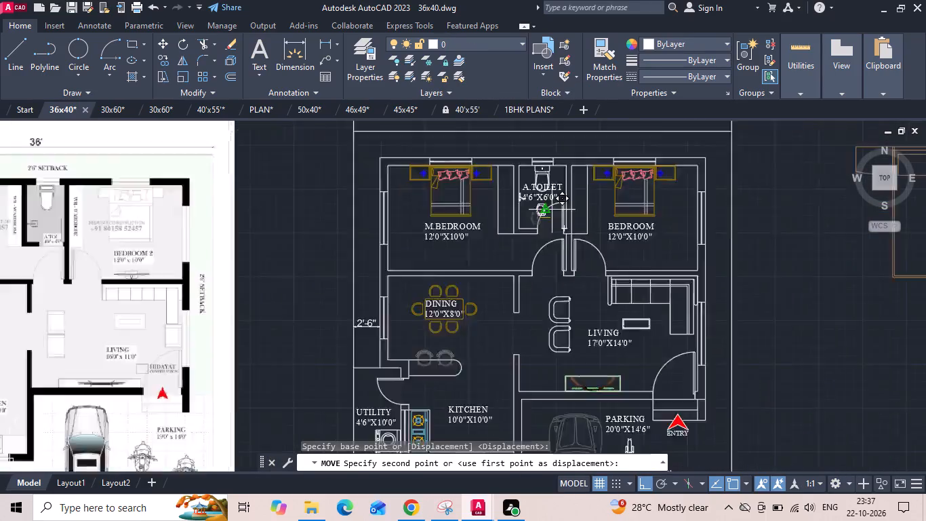
{"action": "scroll", "coordinate": [447, 335], "scroll_direction": "up", "scroll_amount": 4}
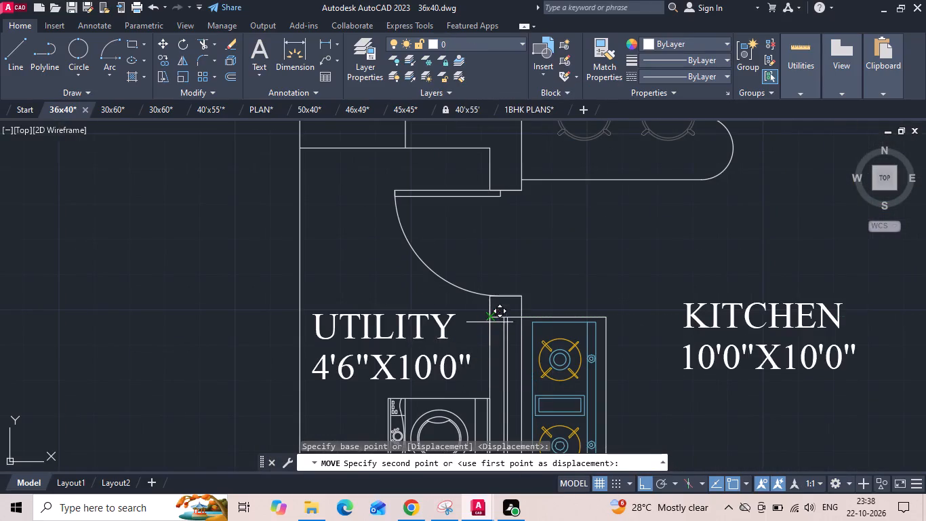
{"action": "left_click", "coordinate": [489, 320]}
Shift the UTILITY washbasin slightly down along the kitchen wall, away from the door swing.
{"action": "scroll", "coordinate": [505, 322], "scroll_direction": "up", "scroll_amount": 2}
{"action": "left_click", "coordinate": [432, 311]}
{"action": "right_click", "coordinate": [403, 279]}
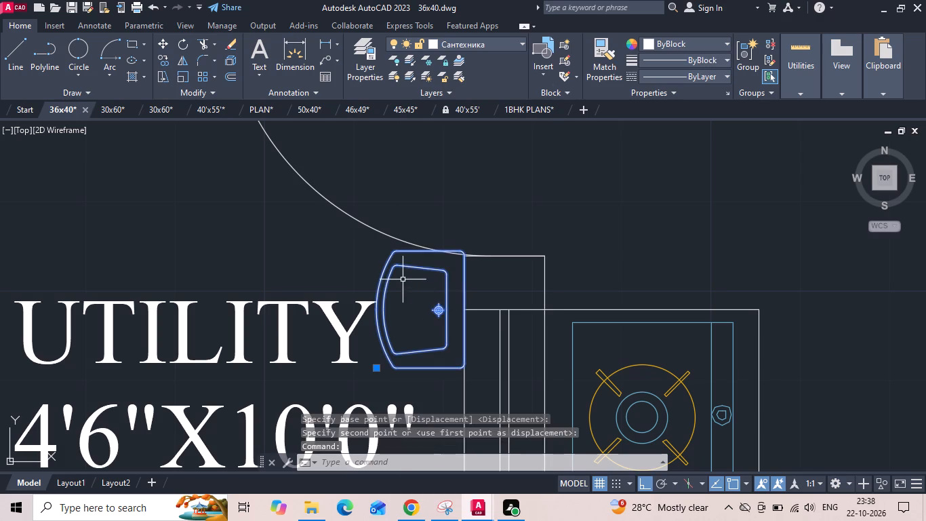
{"action": "left_click", "coordinate": [444, 248]}
{"action": "scroll", "coordinate": [545, 203], "scroll_direction": "down", "scroll_amount": 1}
{"action": "left_click", "coordinate": [618, 157]}
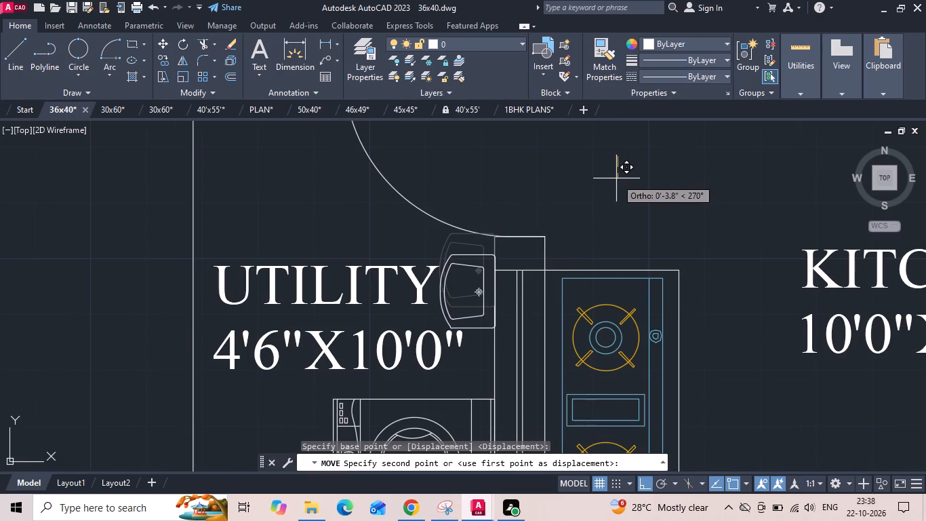
{"action": "left_click", "coordinate": [615, 188]}
Mirror the UTILITY washbasin about a vertical line near the plot boundary, erasing the source object.
{"action": "scroll", "coordinate": [629, 167], "scroll_direction": "down", "scroll_amount": 5}
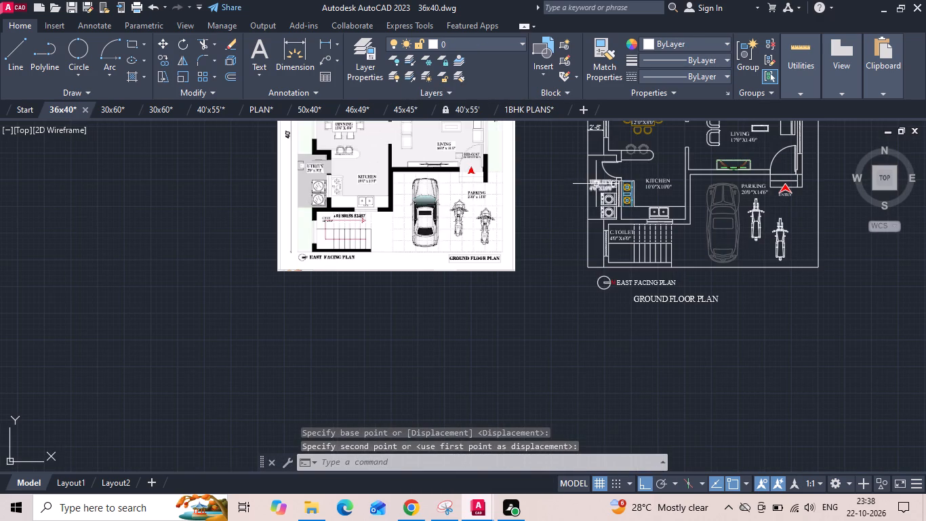
{"action": "scroll", "coordinate": [542, 195], "scroll_direction": "up", "scroll_amount": 2}
{"action": "scroll", "coordinate": [744, 185], "scroll_direction": "up", "scroll_amount": 3}
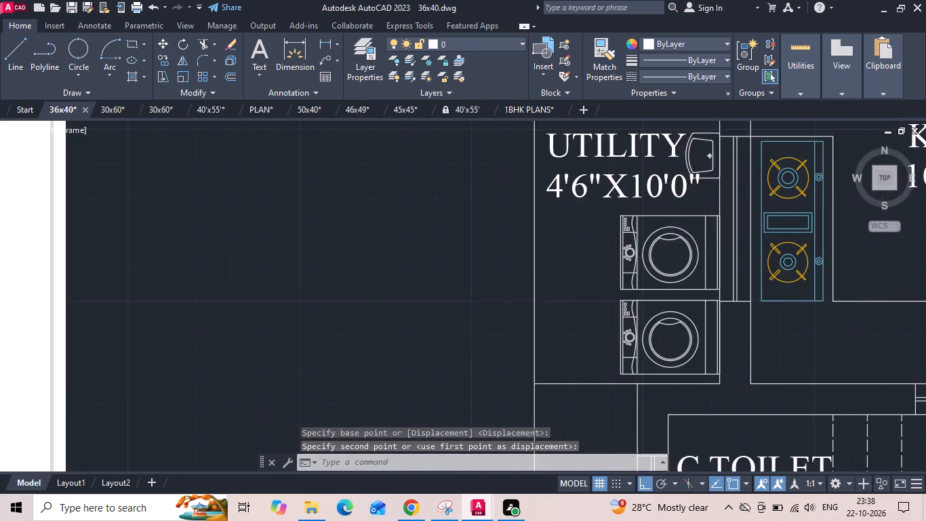
{"action": "middle_click_drag", "start_coordinate": [704, 170], "coordinate": [685, 267]}
{"action": "left_click_drag", "start_coordinate": [668, 260], "coordinate": [649, 260]}
{"action": "left_click", "coordinate": [634, 260]}
{"action": "type", "text": "MI"}
{"action": "key", "text": "space"}
{"action": "left_click", "coordinate": [415, 248]}
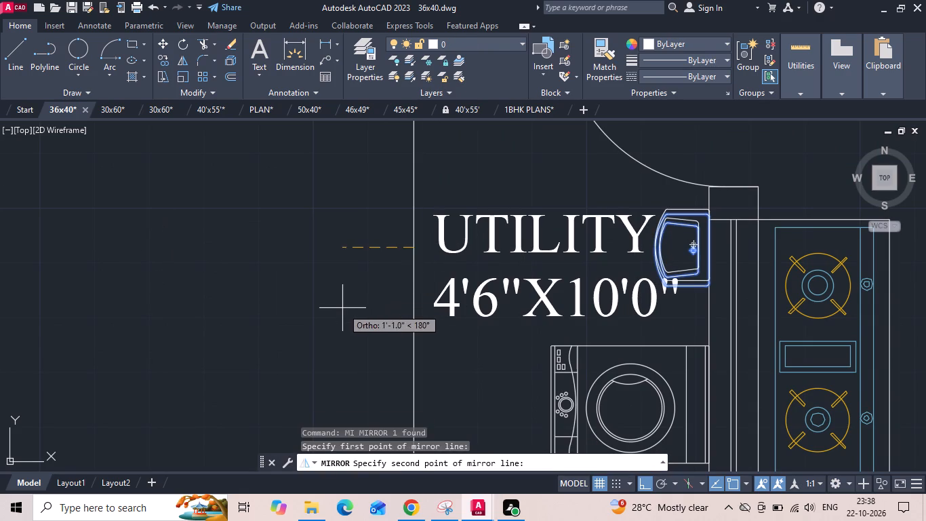
{"action": "scroll", "coordinate": [377, 299], "scroll_direction": "down", "scroll_amount": 2}
{"action": "left_click", "coordinate": [371, 306]}
{"action": "type", "text": "Y"}
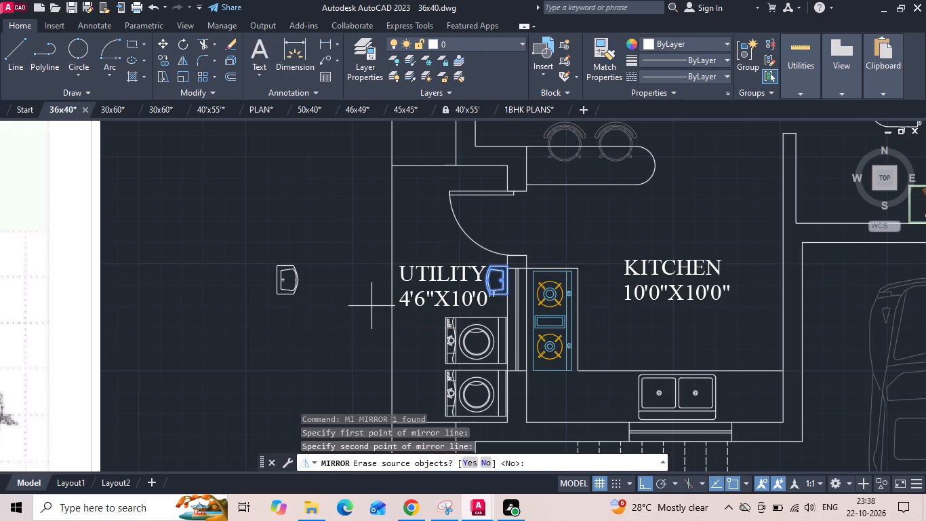
{"action": "key", "text": "space"}
Move the mirrored washbasin horizontally back into the UTILITY, beside the outer boundary line.
{"action": "left_click_drag", "start_coordinate": [342, 285], "coordinate": [302, 279]}
{"action": "left_click", "coordinate": [260, 269]}
{"action": "right_click", "coordinate": [259, 266]}
{"action": "left_click", "coordinate": [304, 244]}
{"action": "scroll", "coordinate": [340, 274], "scroll_direction": "up", "scroll_amount": 1}
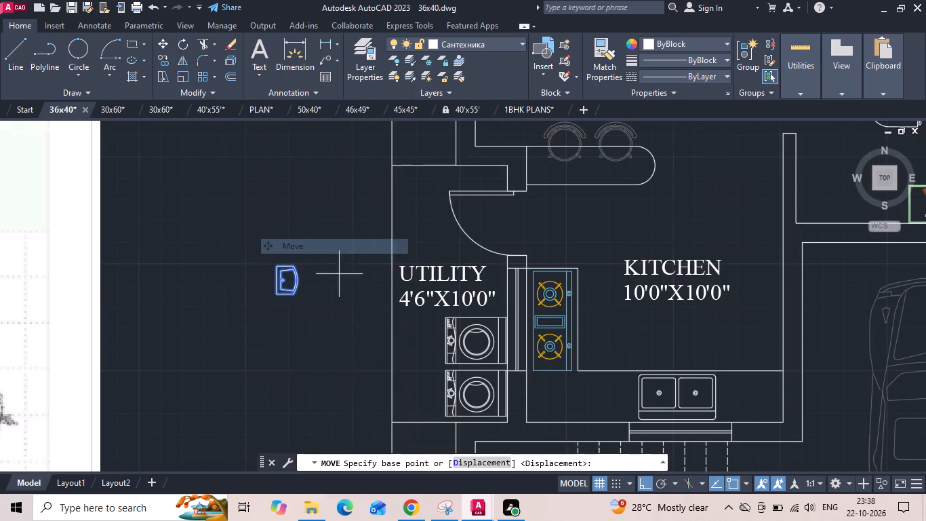
{"action": "scroll", "coordinate": [340, 274], "scroll_direction": "up", "scroll_amount": 1}
{"action": "left_click_drag", "start_coordinate": [340, 313], "coordinate": [409, 315]}
{"action": "left_click", "coordinate": [631, 316]}
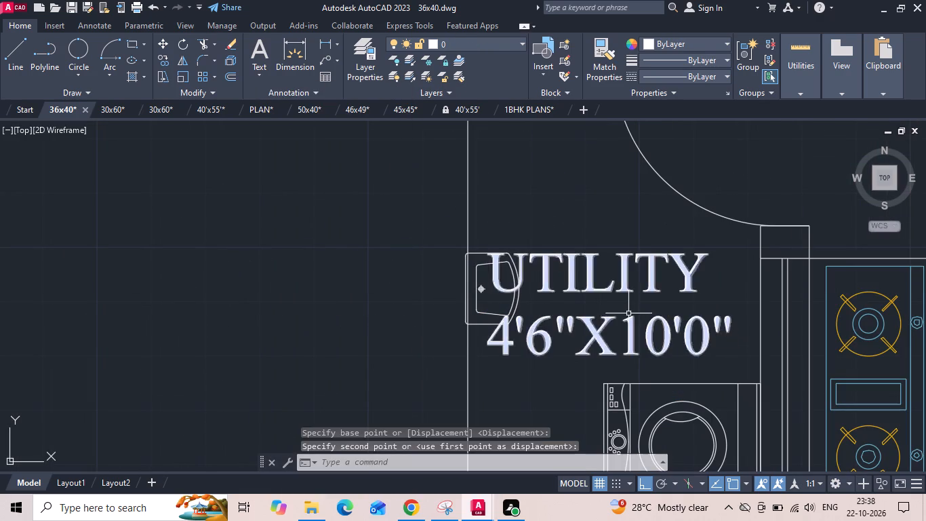
Move the washbasin's back edge flush onto the UTILITY's outer boundary line and save the drawing.
{"action": "left_click", "coordinate": [486, 292]}
{"action": "left_click", "coordinate": [481, 279]}
{"action": "right_click", "coordinate": [481, 278]}
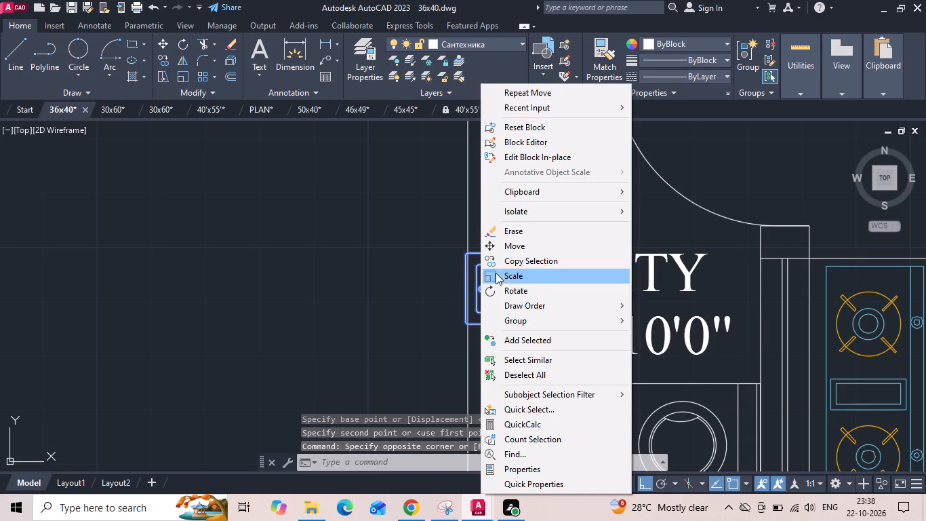
{"action": "left_click", "coordinate": [518, 246]}
{"action": "scroll", "coordinate": [465, 302], "scroll_direction": "up", "scroll_amount": 2}
{"action": "left_click", "coordinate": [462, 272]}
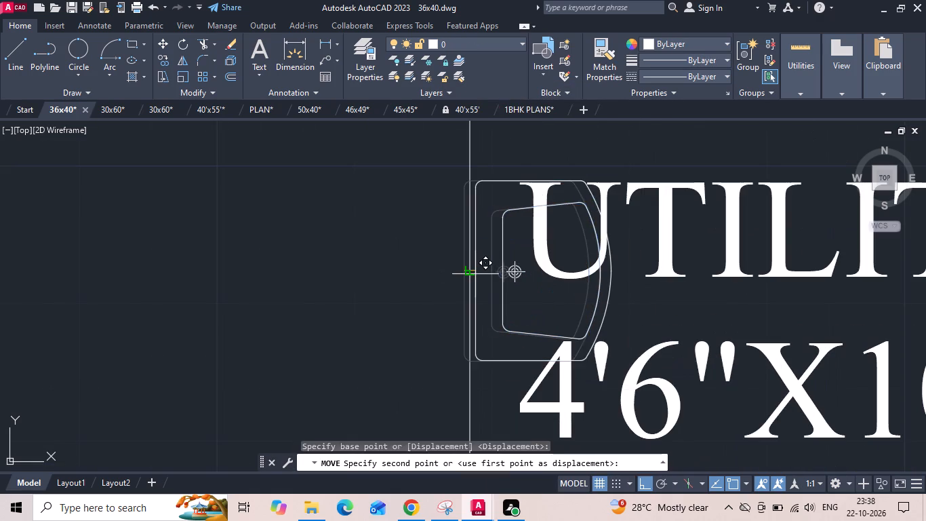
{"action": "left_click", "coordinate": [471, 274]}
{"action": "key", "text": "ctrl+s"}
Move the GROUND FLOOR PLAN title slightly to the right beneath the 36x40 plan and save the drawing.
{"action": "scroll", "coordinate": [483, 280], "scroll_direction": "down", "scroll_amount": 6, "text": "ctrl"}
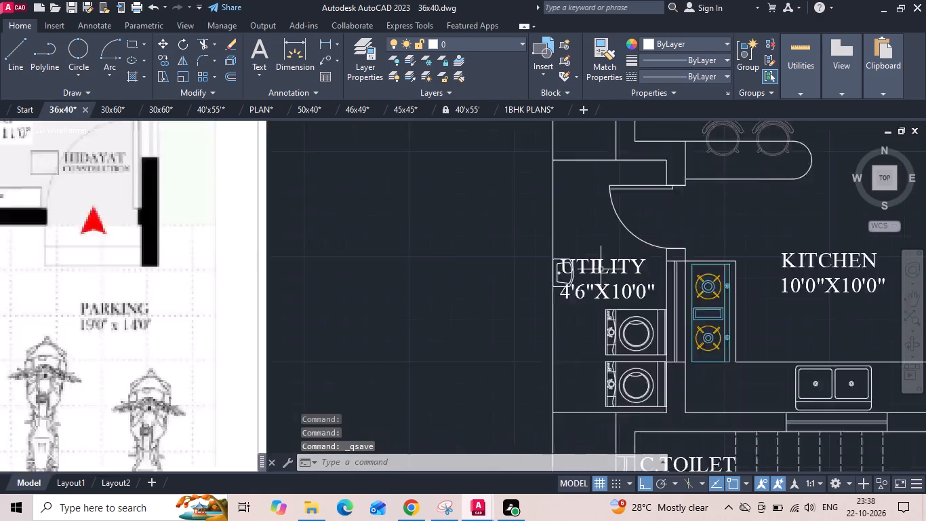
{"action": "scroll", "coordinate": [575, 295], "scroll_direction": "down", "scroll_amount": 2}
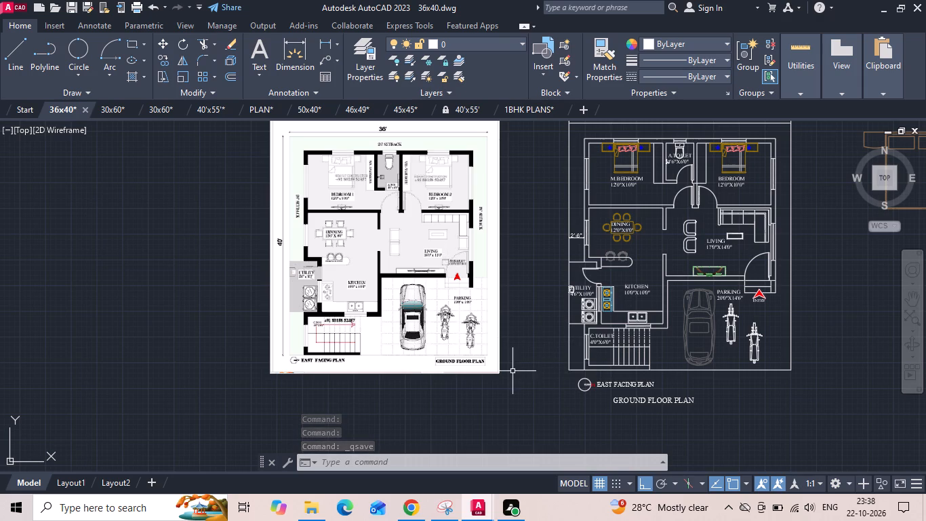
{"action": "scroll", "coordinate": [589, 377], "scroll_direction": "up", "scroll_amount": 2}
{"action": "scroll", "coordinate": [703, 350], "scroll_direction": "down", "scroll_amount": 1}
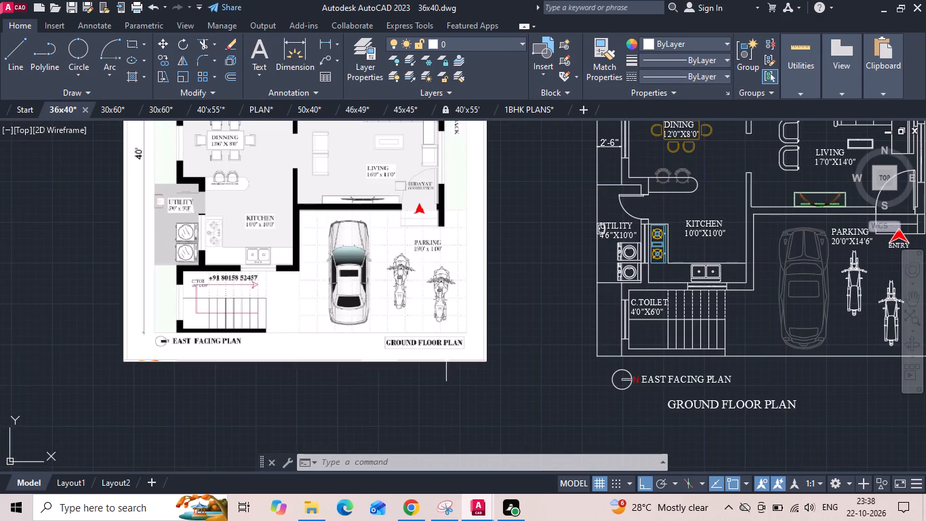
{"action": "scroll", "coordinate": [184, 345], "scroll_direction": "up", "scroll_amount": 2}
{"action": "scroll", "coordinate": [203, 297], "scroll_direction": "down", "scroll_amount": 2}
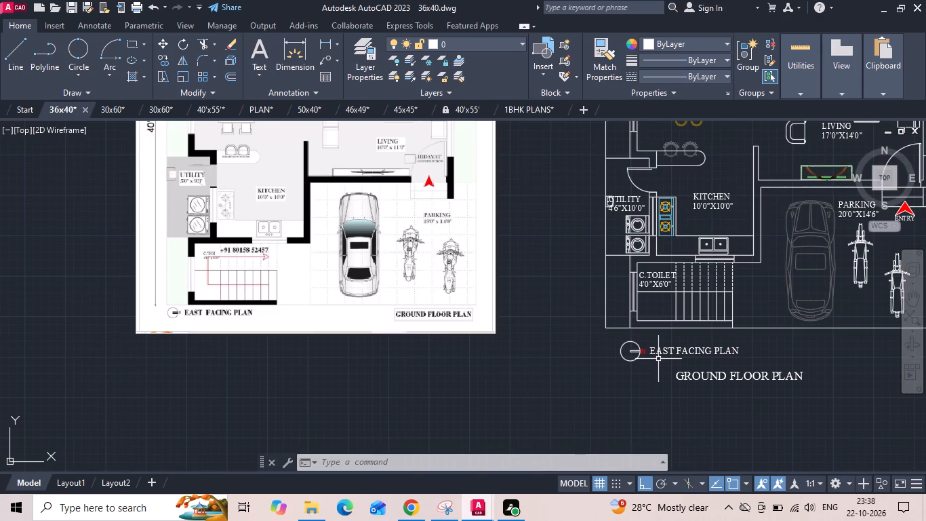
{"action": "scroll", "coordinate": [597, 370], "scroll_direction": "down", "scroll_amount": 1}
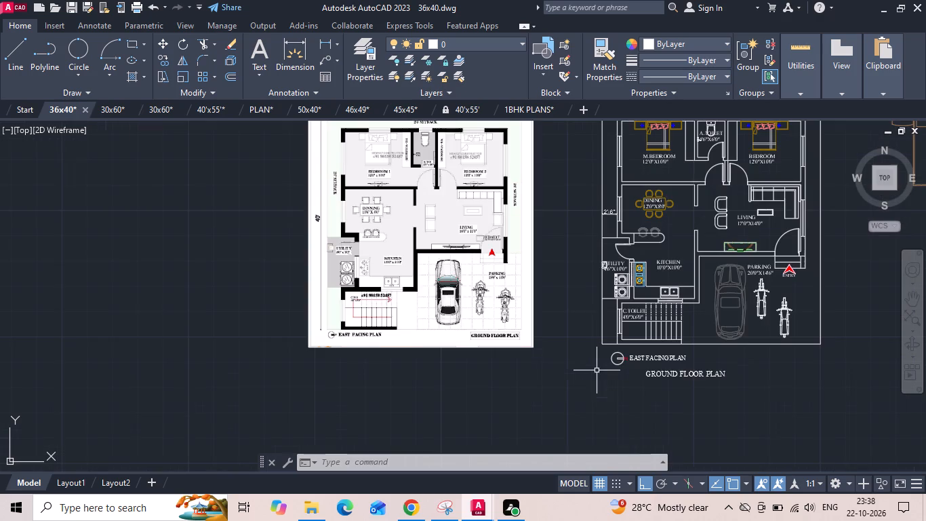
{"action": "left_click", "coordinate": [670, 372]}
{"action": "right_click", "coordinate": [671, 373]}
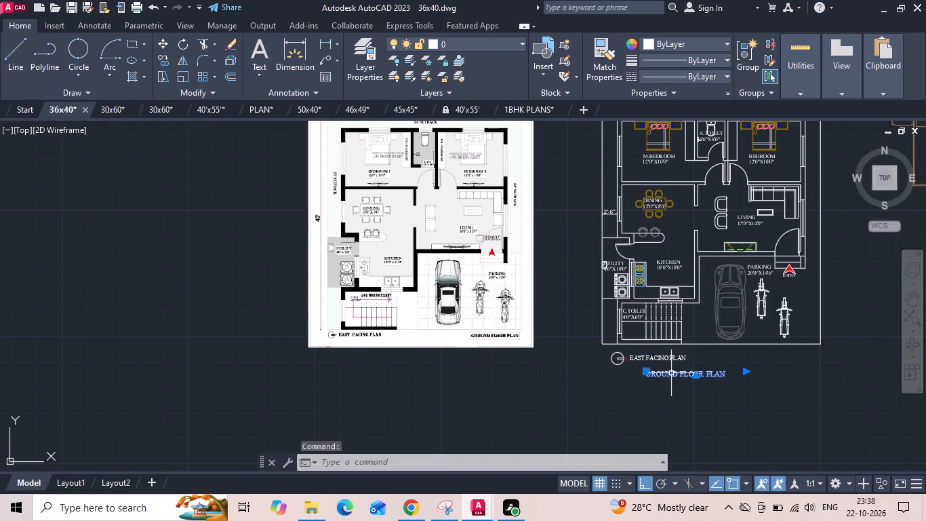
{"action": "left_click", "coordinate": [712, 242]}
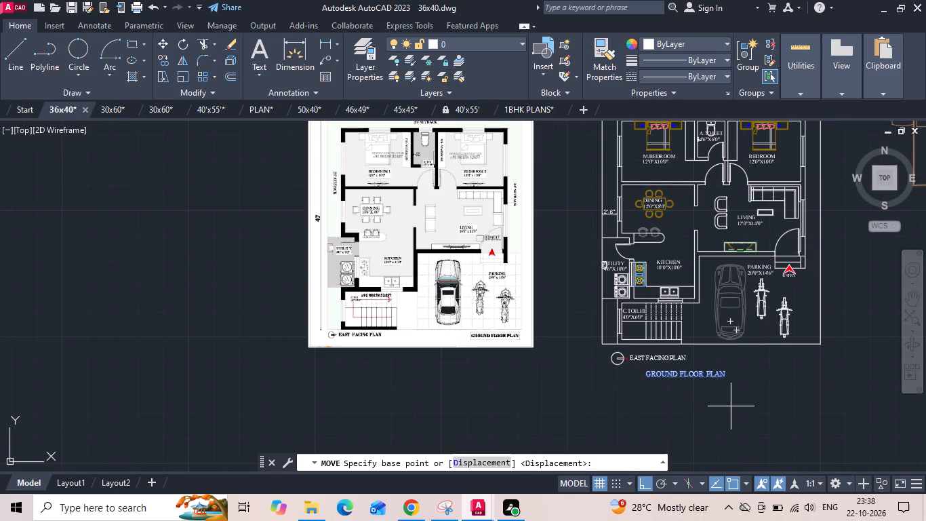
{"action": "left_click", "coordinate": [730, 409]}
{"action": "left_click", "coordinate": [752, 407]}
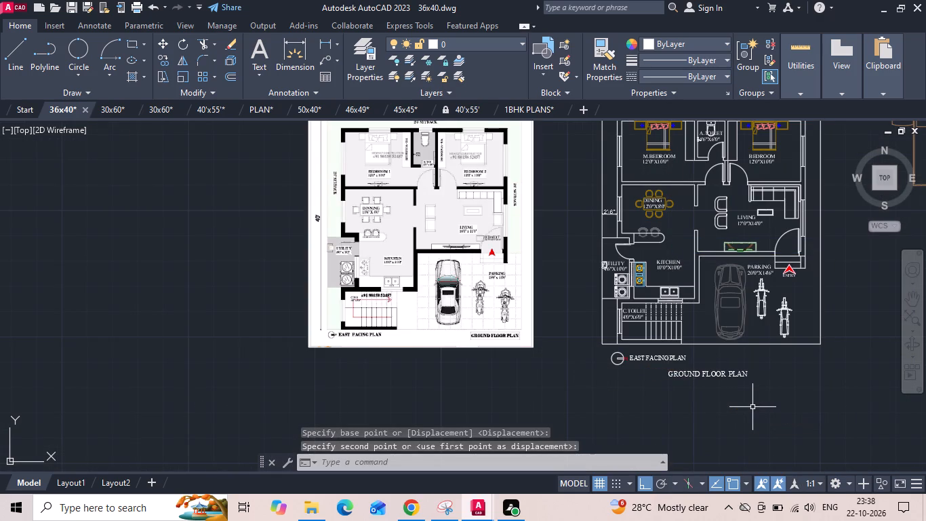
{"action": "key", "text": "ctrl+s"}
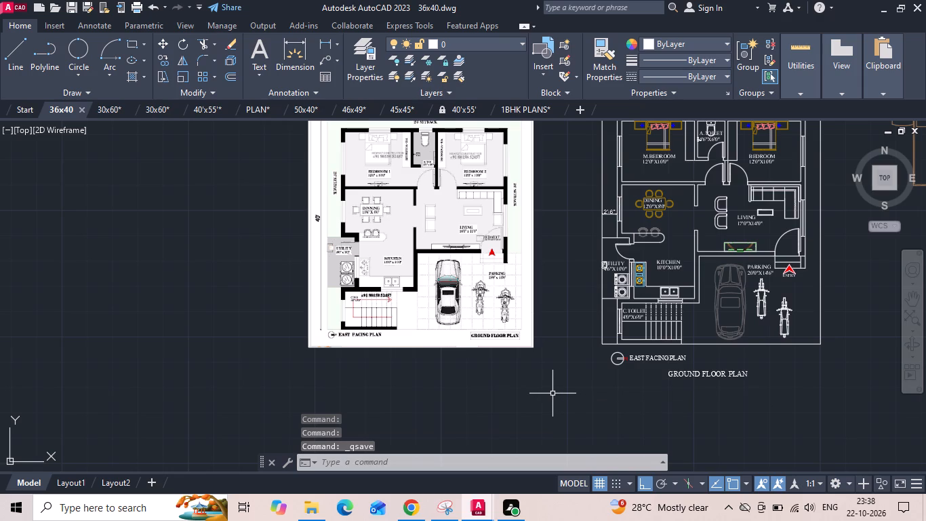
Copy the vertical WA-WARDROBE label from the 30x60 drawing into the M.BEDROOM wardrobe of the 36x40 plan.
{"action": "left_click", "coordinate": [159, 105]}
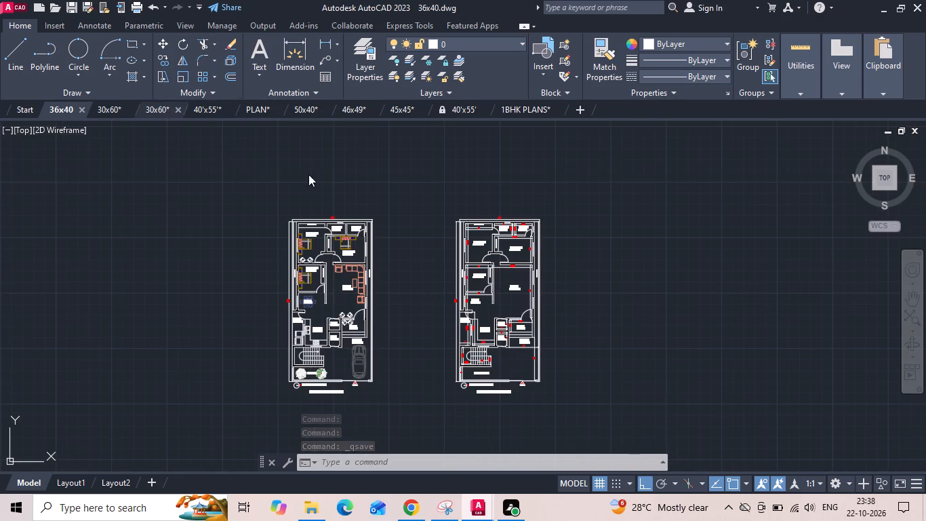
{"action": "scroll", "coordinate": [323, 223], "scroll_direction": "up", "scroll_amount": 3}
{"action": "scroll", "coordinate": [331, 295], "scroll_direction": "up", "scroll_amount": 1}
{"action": "left_click", "coordinate": [344, 306]}
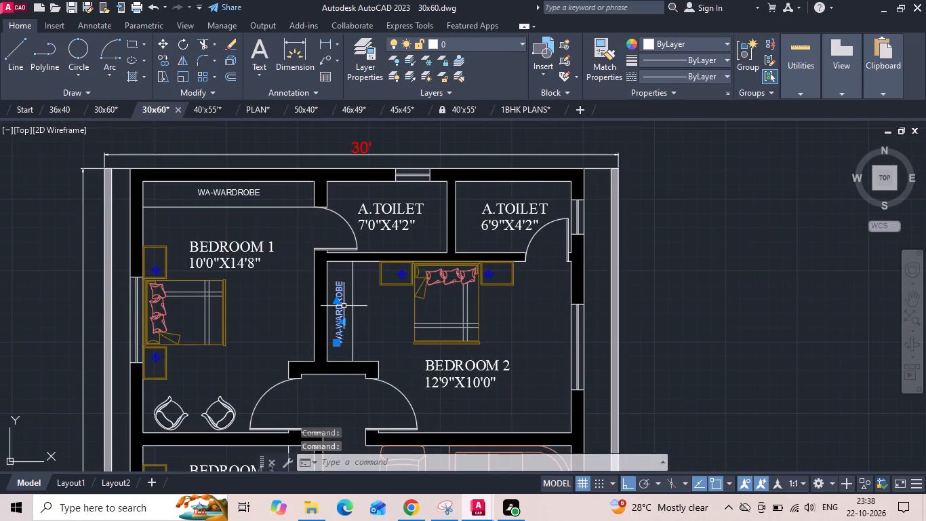
{"action": "key", "text": "ctrl+c"}
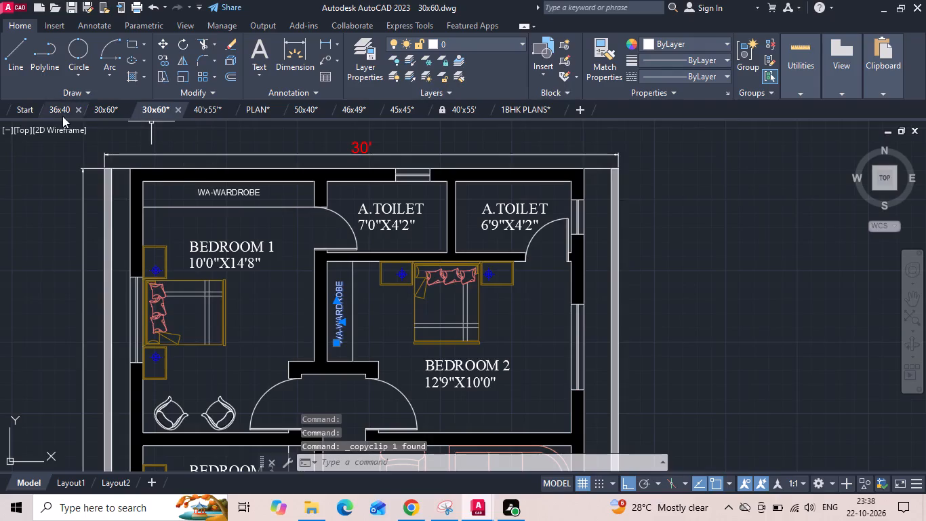
{"action": "left_click", "coordinate": [58, 109]}
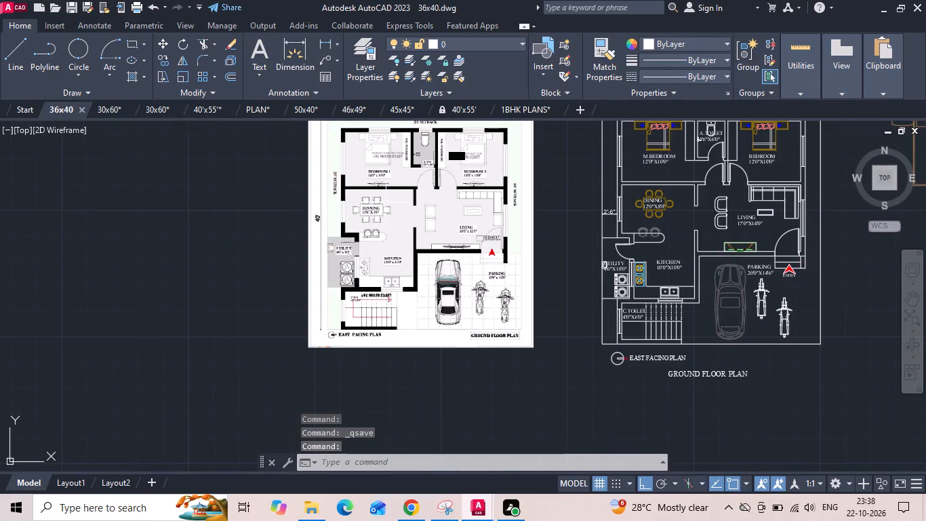
{"action": "key", "text": "ctrl+v"}
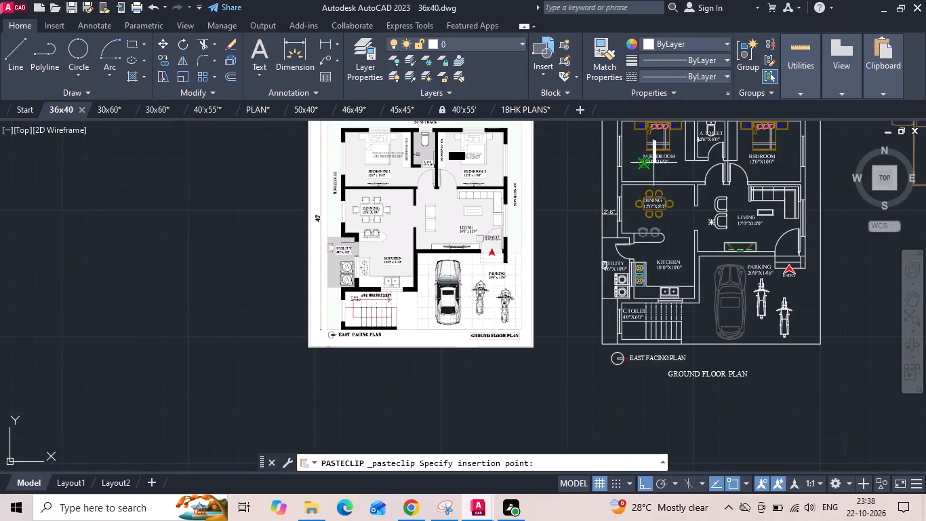
{"action": "middle_click_drag", "start_coordinate": [674, 154], "coordinate": [632, 347]}
{"action": "scroll", "coordinate": [657, 343], "scroll_direction": "up", "scroll_amount": 4}
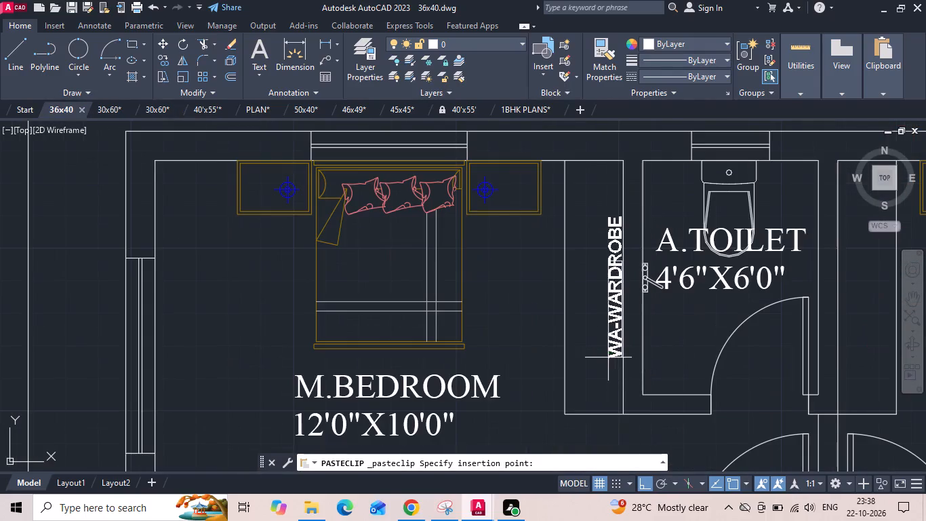
{"action": "left_click", "coordinate": [590, 358]}
Copy the WA-WARDROBE label into the BEDROOM wardrobe across the A.TOILET, using the wardrobe corners as reference, and save the drawing.
{"action": "left_click", "coordinate": [592, 326]}
{"action": "right_click", "coordinate": [592, 326]}
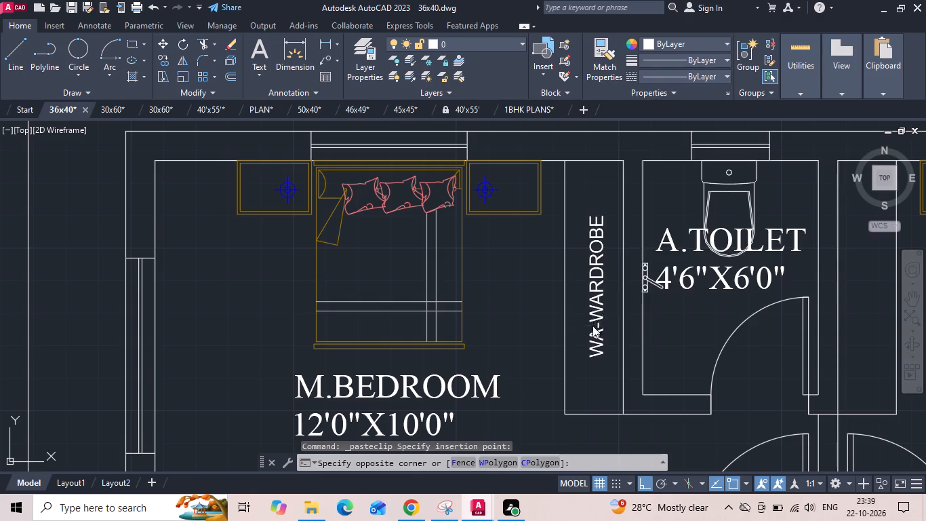
{"action": "left_click", "coordinate": [585, 256]}
{"action": "right_click", "coordinate": [584, 254]}
{"action": "left_click", "coordinate": [609, 260]}
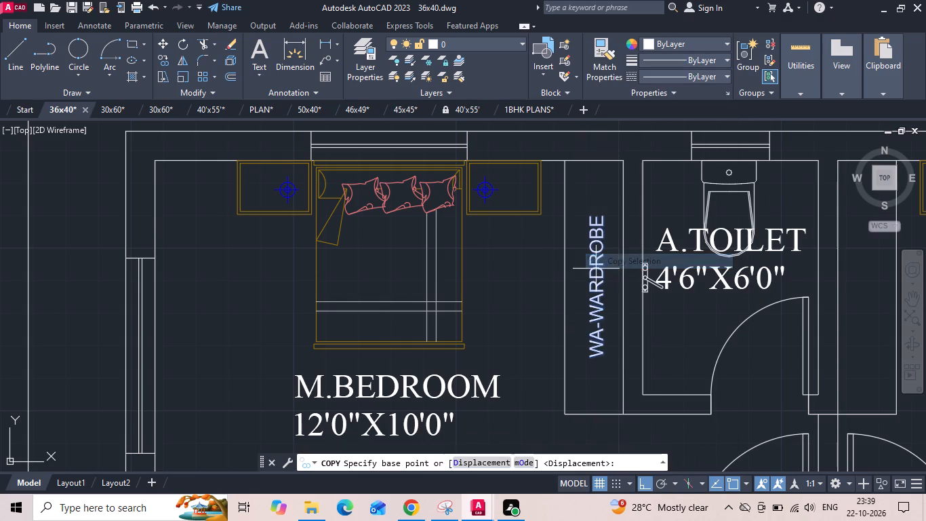
{"action": "left_click", "coordinate": [564, 157]}
{"action": "scroll", "coordinate": [554, 176], "scroll_direction": "down", "scroll_amount": 1}
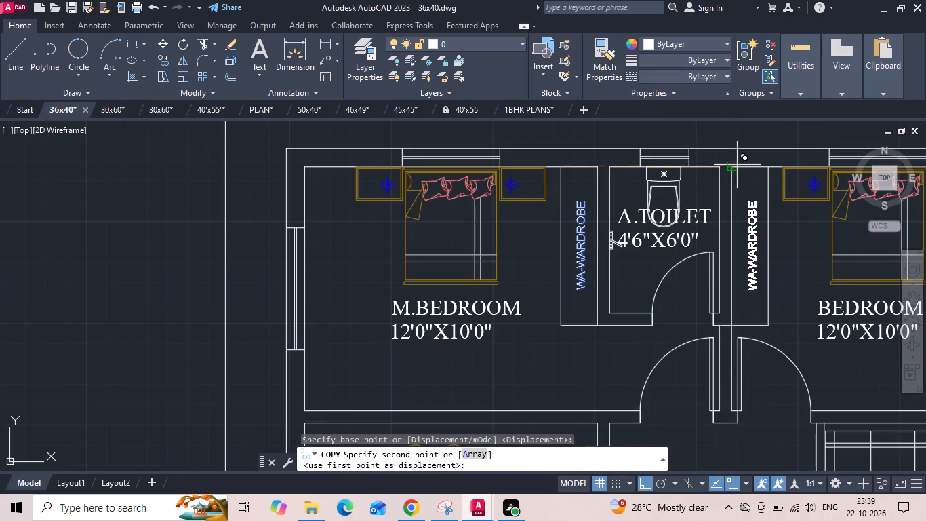
{"action": "left_click", "coordinate": [733, 163]}
{"action": "key", "text": "Escape"}
{"action": "key", "text": "ctrl+s"}
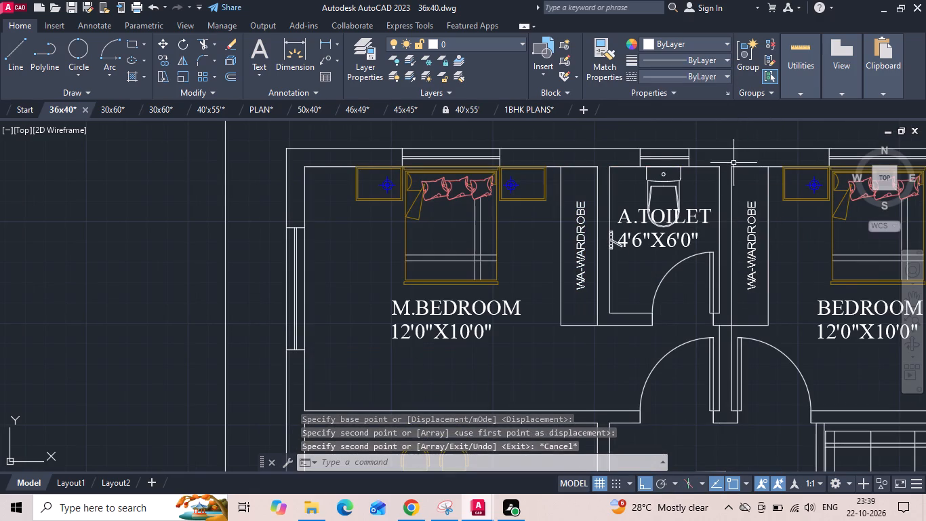
Copy the 5'GARDENING label from the 30x60 drawing into the 36x40 plan's setback strip above the A.TOILET.
{"action": "left_click", "coordinate": [156, 112]}
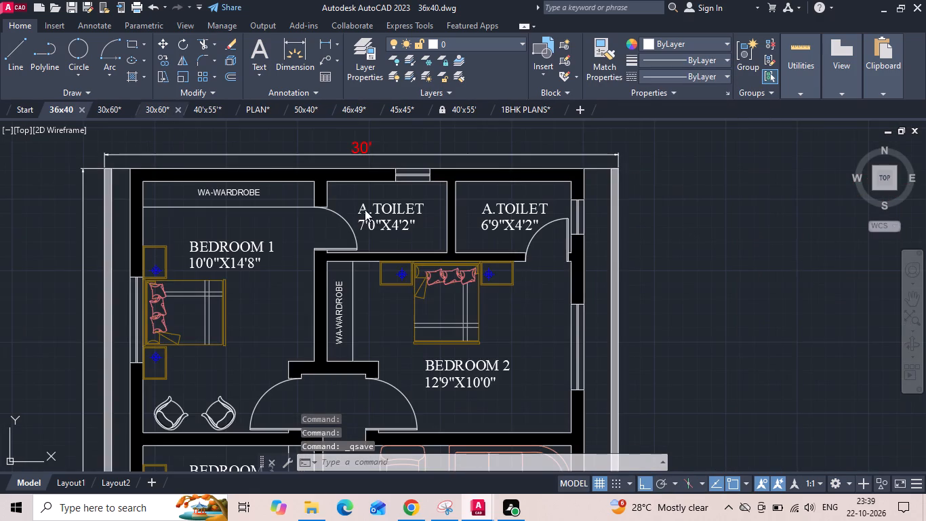
{"action": "scroll", "coordinate": [403, 189], "scroll_direction": "down", "scroll_amount": 1}
{"action": "middle_click_drag", "start_coordinate": [422, 269], "coordinate": [420, 240]}
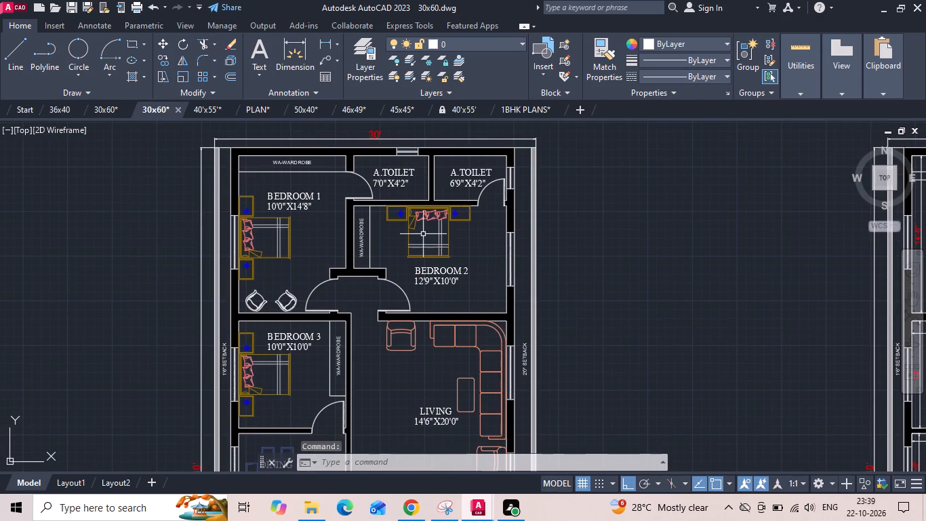
{"action": "scroll", "coordinate": [432, 210], "scroll_direction": "down", "scroll_amount": 1}
{"action": "middle_click_drag", "start_coordinate": [411, 351], "coordinate": [407, 336]}
{"action": "middle_click_drag", "start_coordinate": [408, 326], "coordinate": [405, 313]}
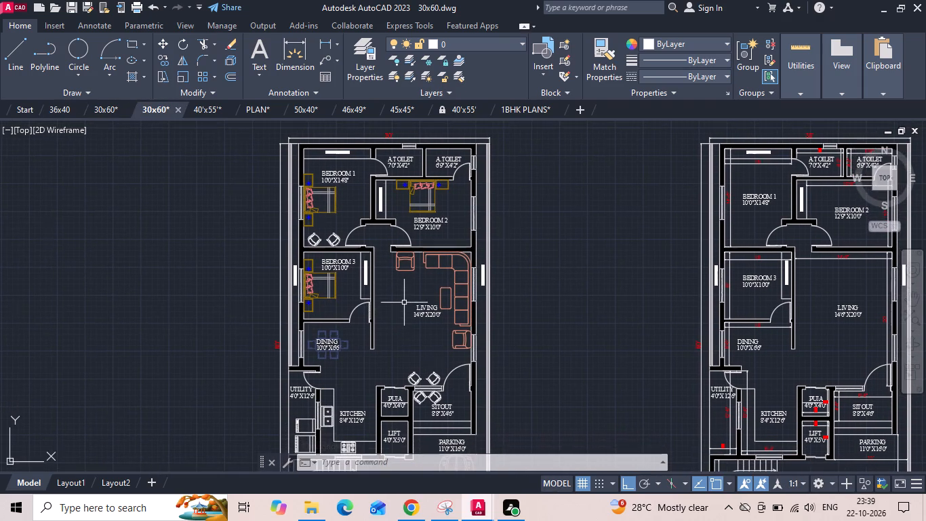
{"action": "scroll", "coordinate": [404, 300], "scroll_direction": "down", "scroll_amount": 2}
{"action": "scroll", "coordinate": [391, 368], "scroll_direction": "up", "scroll_amount": 2}
{"action": "scroll", "coordinate": [350, 446], "scroll_direction": "up", "scroll_amount": 3}
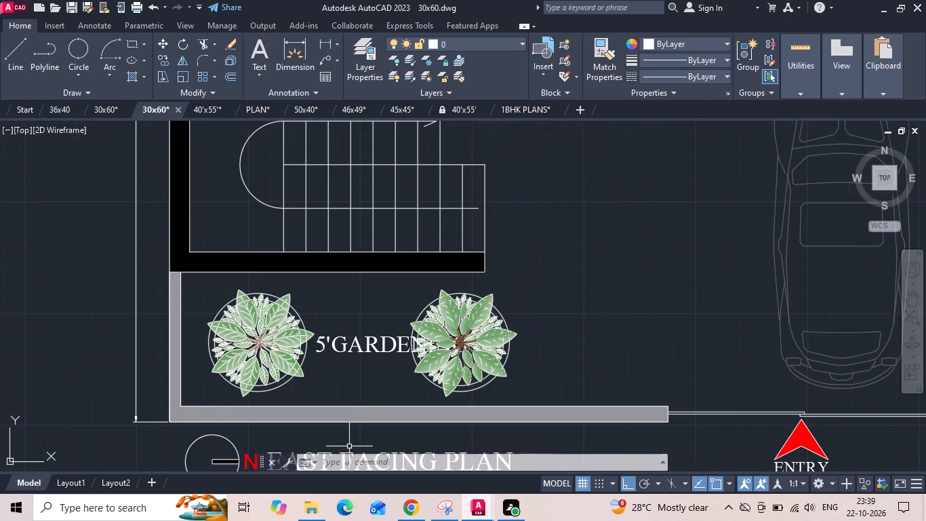
{"action": "left_click", "coordinate": [364, 356]}
{"action": "scroll", "coordinate": [361, 368], "scroll_direction": "down", "scroll_amount": 2}
{"action": "left_click", "coordinate": [355, 345]}
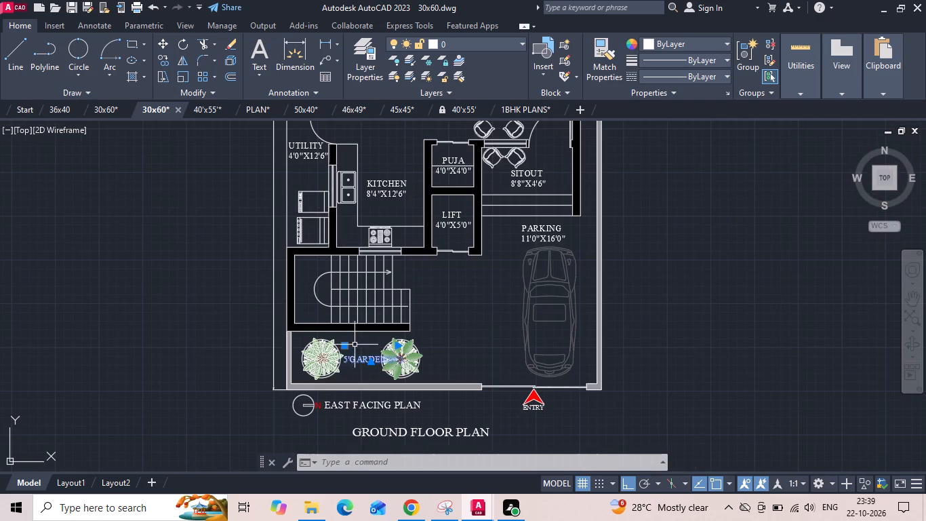
{"action": "key", "text": "ctrl+c"}
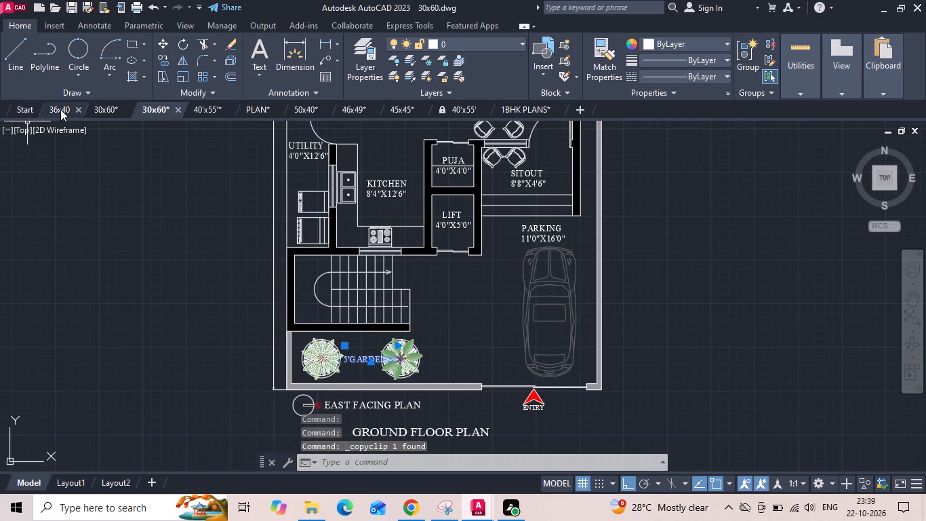
{"action": "left_click", "coordinate": [62, 109]}
{"action": "key", "text": "ctrl+v"}
{"action": "scroll", "coordinate": [260, 280], "scroll_direction": "down", "scroll_amount": 1}
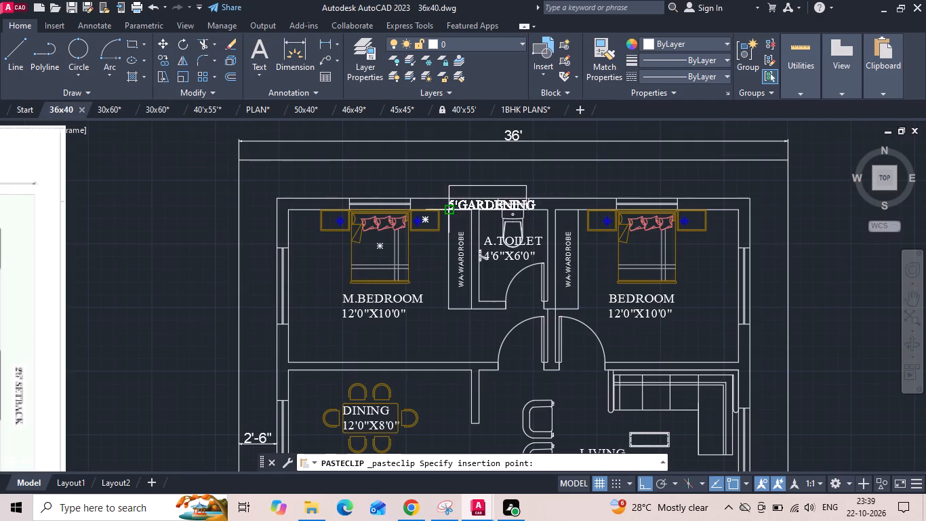
{"action": "left_click", "coordinate": [466, 184]}
{"action": "scroll", "coordinate": [496, 186], "scroll_direction": "down", "scroll_amount": 1}
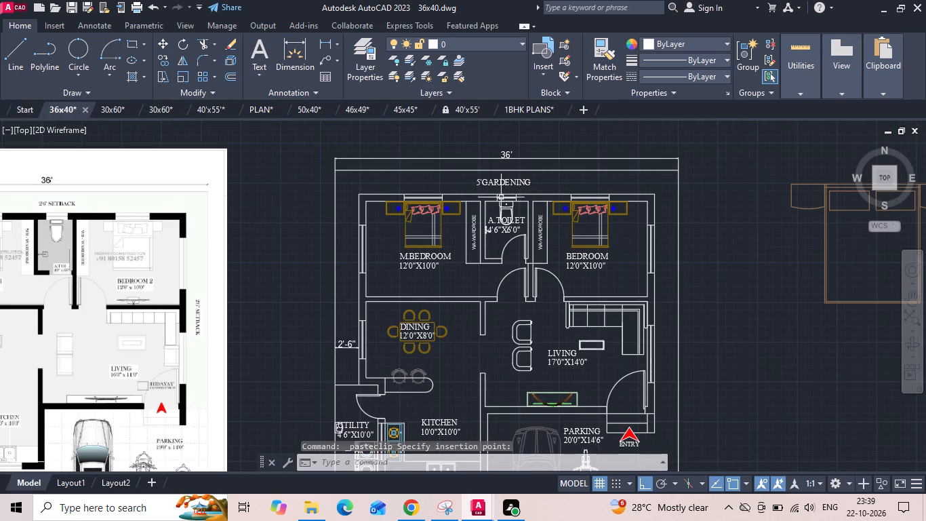
Change the pasted label's text to 2'6"SETBACK.
{"action": "scroll", "coordinate": [522, 189], "scroll_direction": "up", "scroll_amount": 2}
{"action": "double_click", "coordinate": [412, 175]}
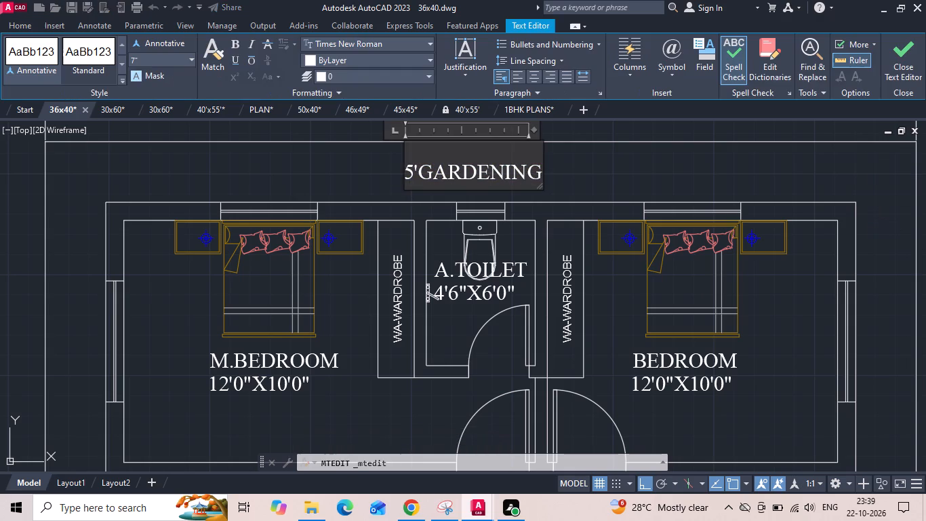
{"action": "key", "text": "BackSpace"}
{"action": "key", "text": "2"}
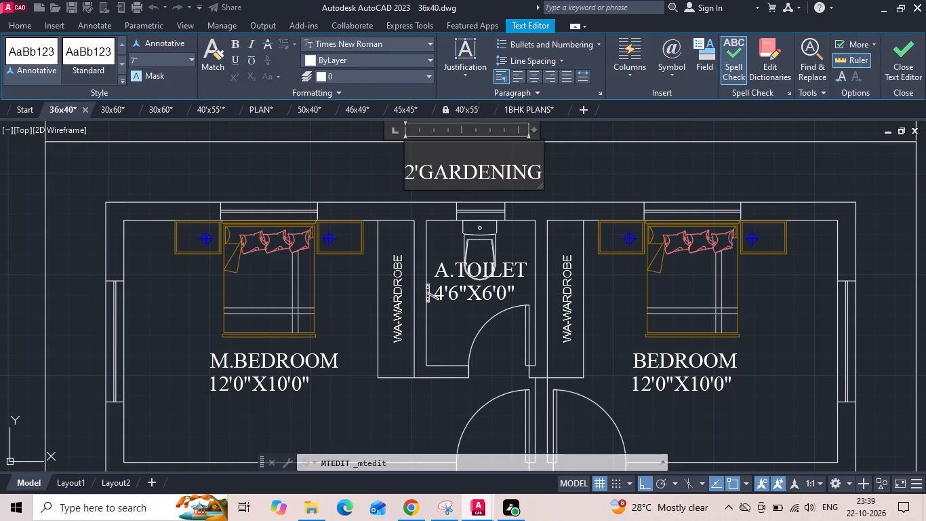
{"action": "left_click", "coordinate": [423, 170]}
{"action": "type", "text": "6\""}
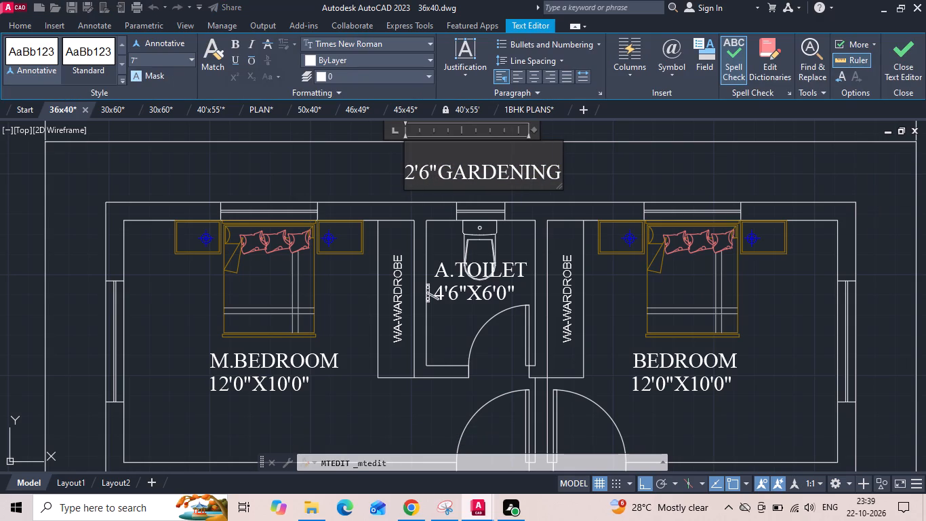
{"action": "left_click", "coordinate": [557, 176]}
{"action": "key", "text": "BackSpace"}
{"action": "key", "text": "BackSpace"}
{"action": "key", "text": "BackSpace"}
{"action": "key", "text": "BackSpace"}
{"action": "key", "text": "BackSpace"}
{"action": "key", "text": "BackSpace"}
{"action": "key", "text": "BackSpace"}
{"action": "key", "text": "BackSpace"}
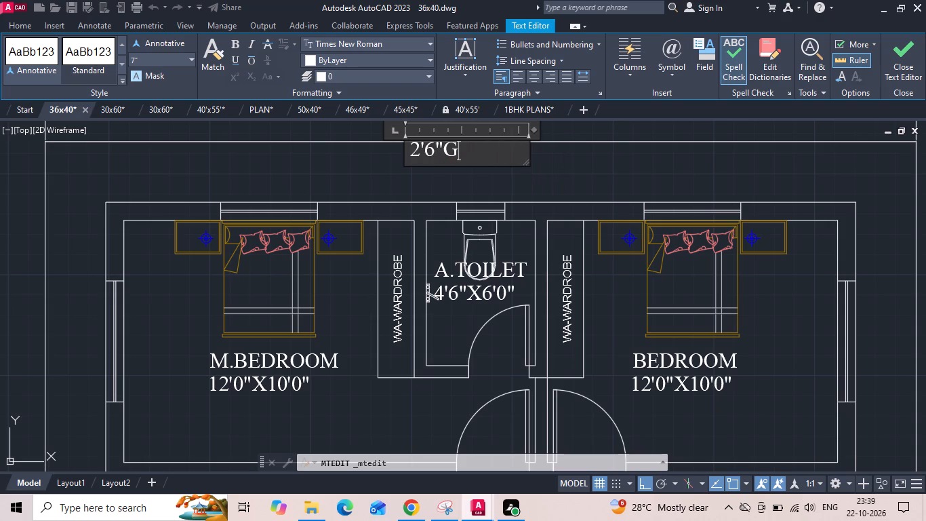
{"action": "key", "text": "BackSpace"}
{"action": "type", "text": "SETBACK"}
{"action": "key", "text": "space"}
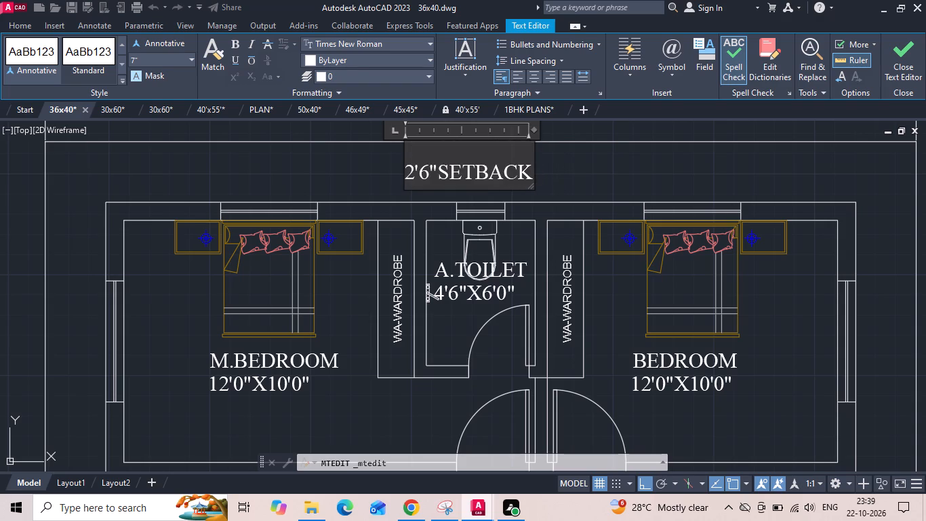
{"action": "left_click", "coordinate": [561, 178]}
Copy the 2'6"SETBACK label twice, nearly overlapping, into the side setback between M.BEDROOM and DINING.
{"action": "left_click", "coordinate": [485, 180]}
{"action": "right_click", "coordinate": [483, 180]}
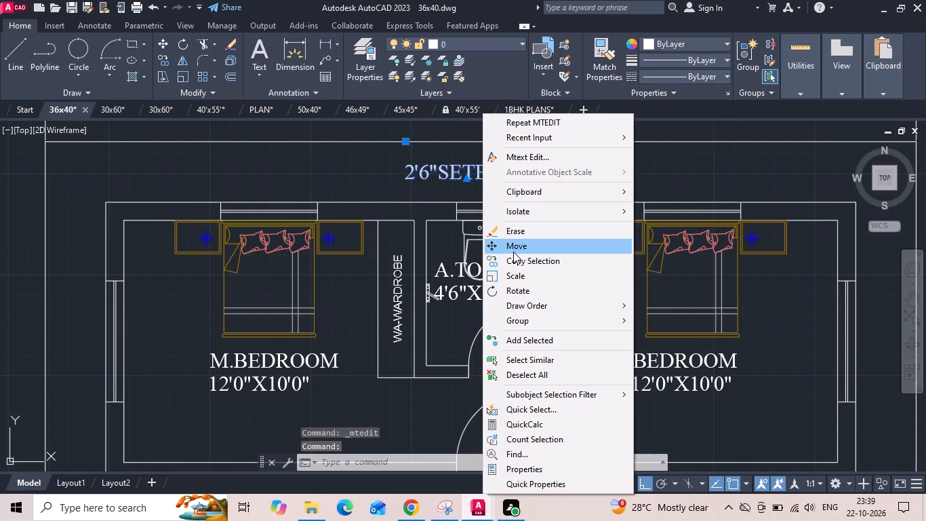
{"action": "left_click", "coordinate": [512, 258]}
{"action": "scroll", "coordinate": [469, 167], "scroll_direction": "down", "scroll_amount": 2}
{"action": "left_click_drag", "start_coordinate": [468, 169], "coordinate": [451, 174]}
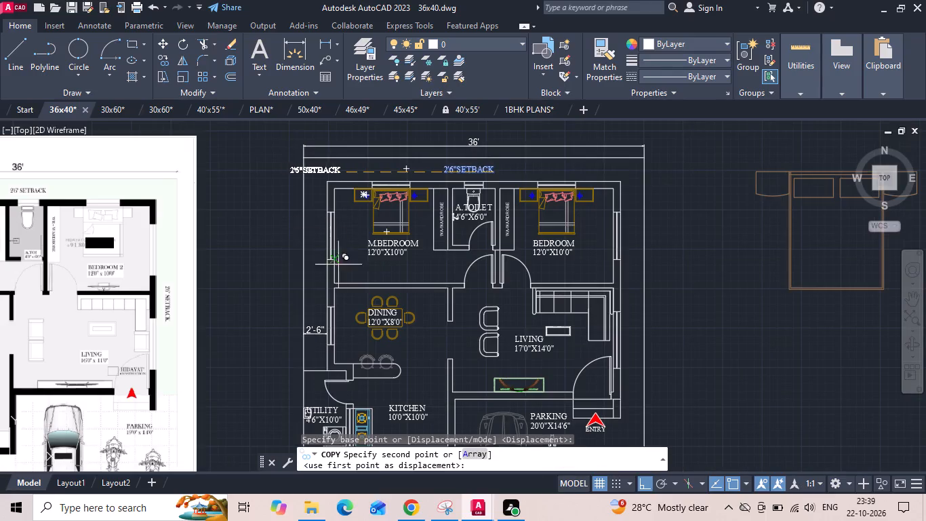
{"action": "key", "text": "F8"}
{"action": "scroll", "coordinate": [339, 305], "scroll_direction": "up", "scroll_amount": 2}
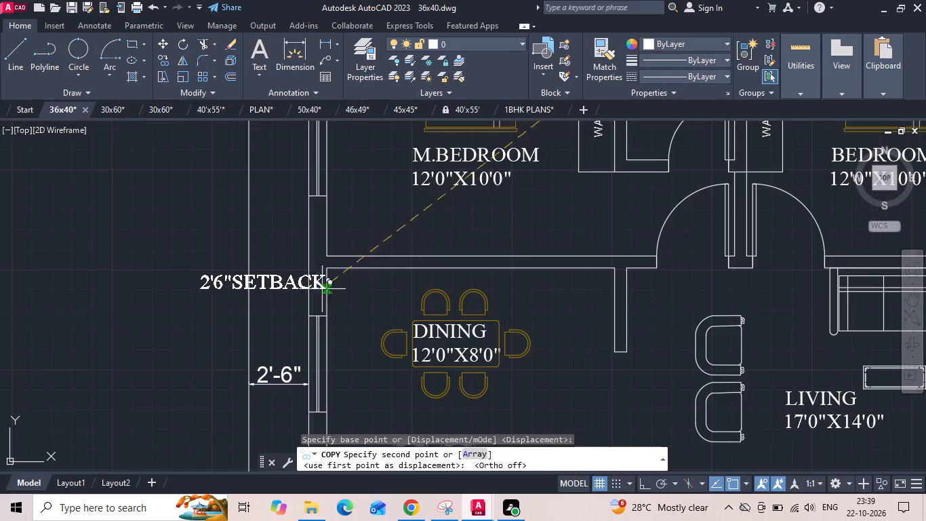
{"action": "left_click", "coordinate": [297, 254]}
{"action": "left_click", "coordinate": [294, 251]}
{"action": "key", "text": "Escape"}
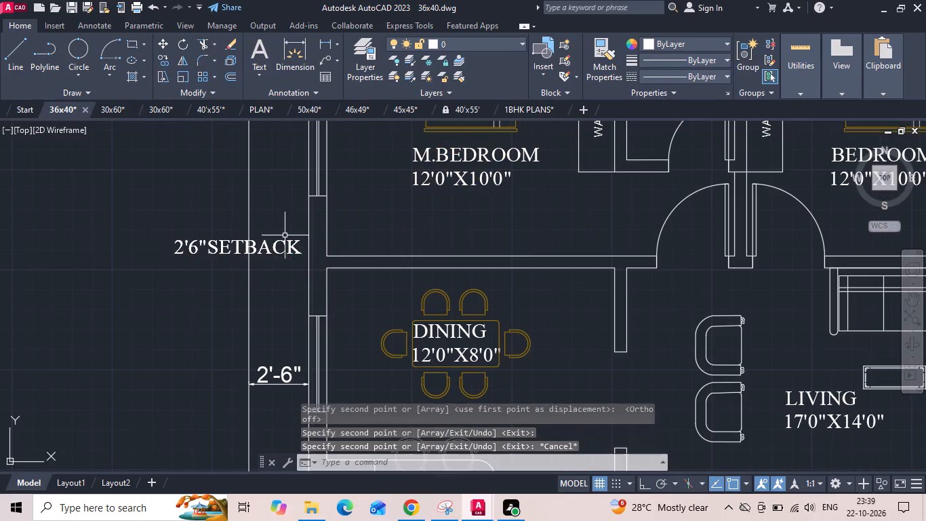
Rotate both copied 2'6"SETBACK labels 90 degrees so they read vertically along the side setback.
{"action": "left_click_drag", "start_coordinate": [284, 235], "coordinate": [280, 259]}
{"action": "left_click", "coordinate": [280, 260]}
{"action": "right_click", "coordinate": [278, 259]}
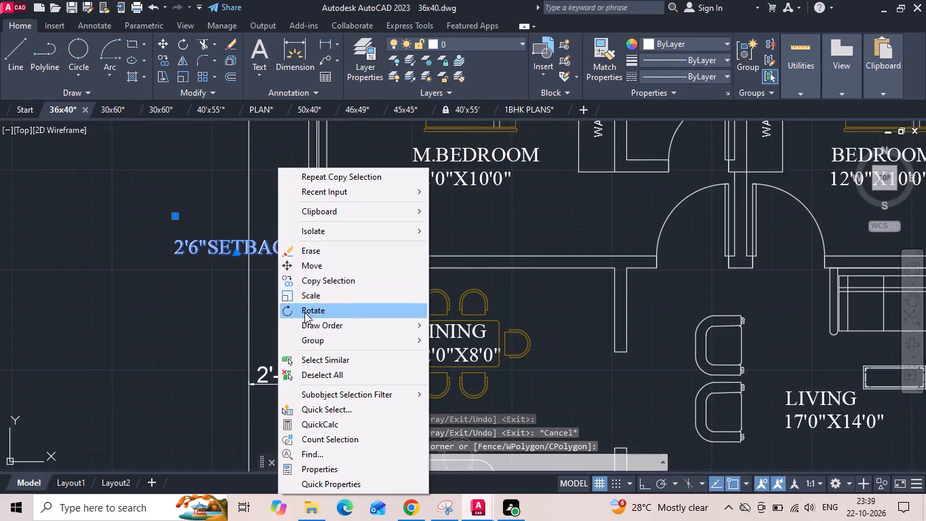
{"action": "left_click", "coordinate": [304, 312]}
{"action": "left_click", "coordinate": [289, 258]}
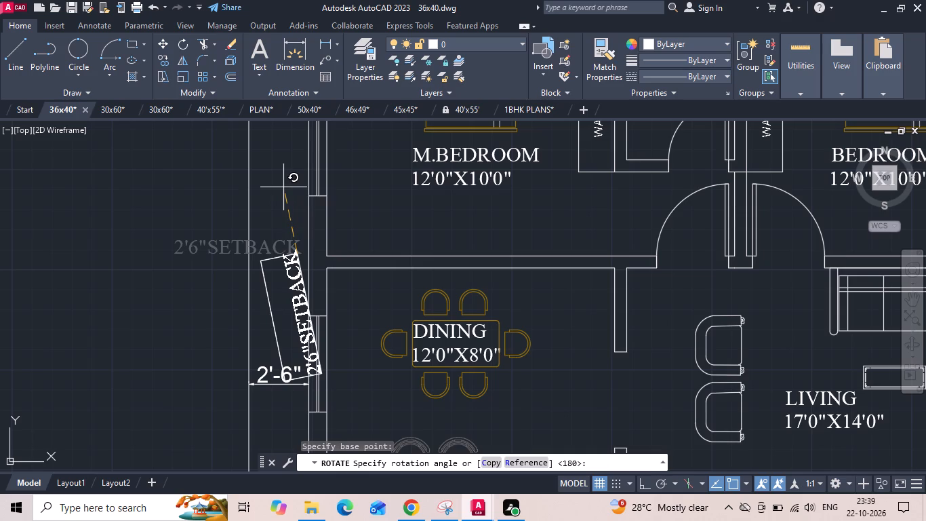
{"action": "key", "text": "F8"}
{"action": "left_click", "coordinate": [283, 187]}
Move one of the overlapping vertical setback labels straight up about 2'-7.5".
{"action": "left_click", "coordinate": [294, 278]}
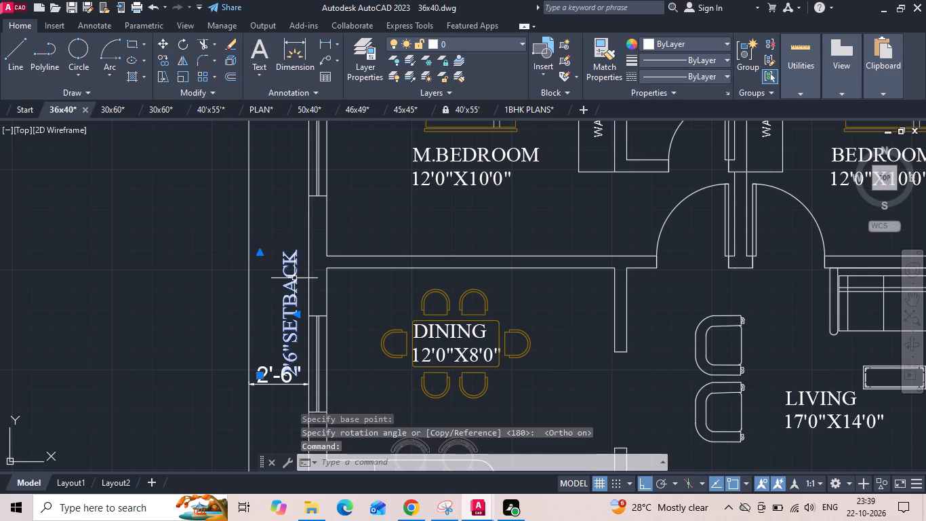
{"action": "right_click", "coordinate": [293, 277]}
{"action": "left_click", "coordinate": [317, 247]}
{"action": "left_click", "coordinate": [308, 270]}
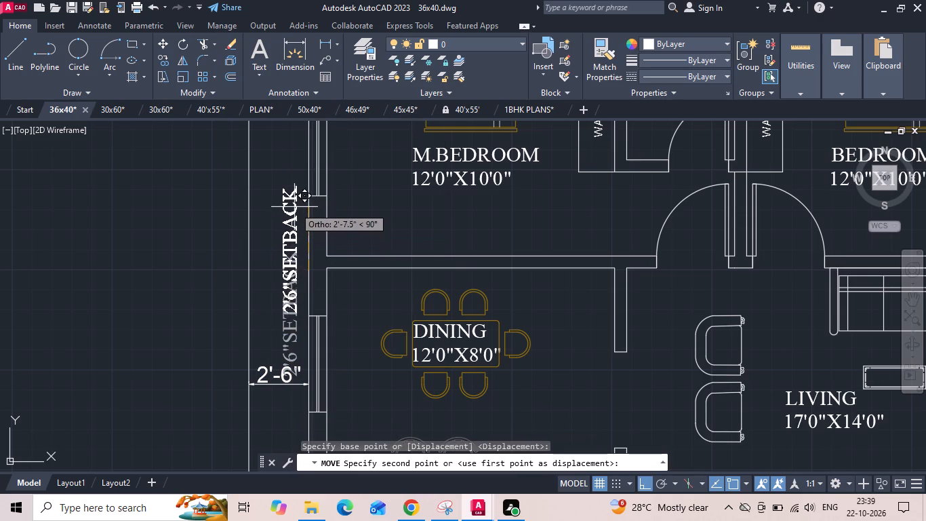
{"action": "left_click", "coordinate": [294, 206]}
{"action": "left_click", "coordinate": [286, 244]}
{"action": "key", "text": "Escape"}
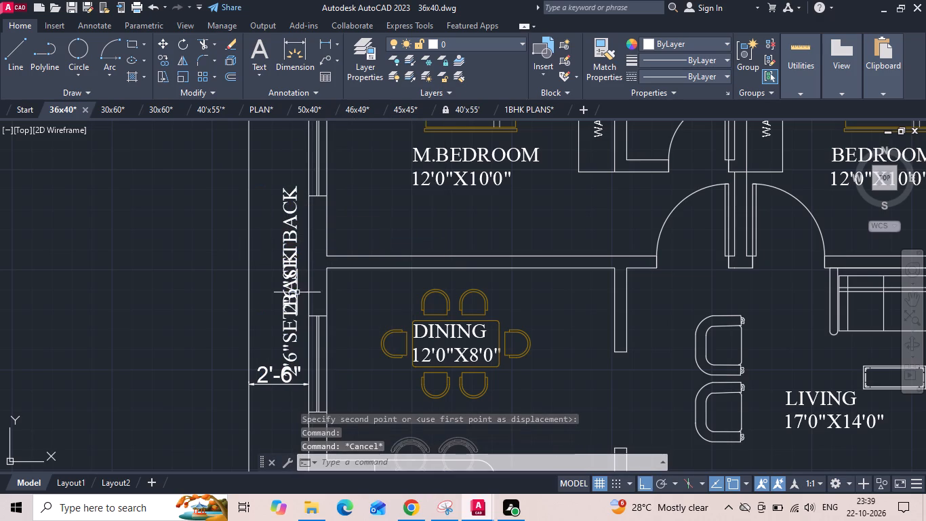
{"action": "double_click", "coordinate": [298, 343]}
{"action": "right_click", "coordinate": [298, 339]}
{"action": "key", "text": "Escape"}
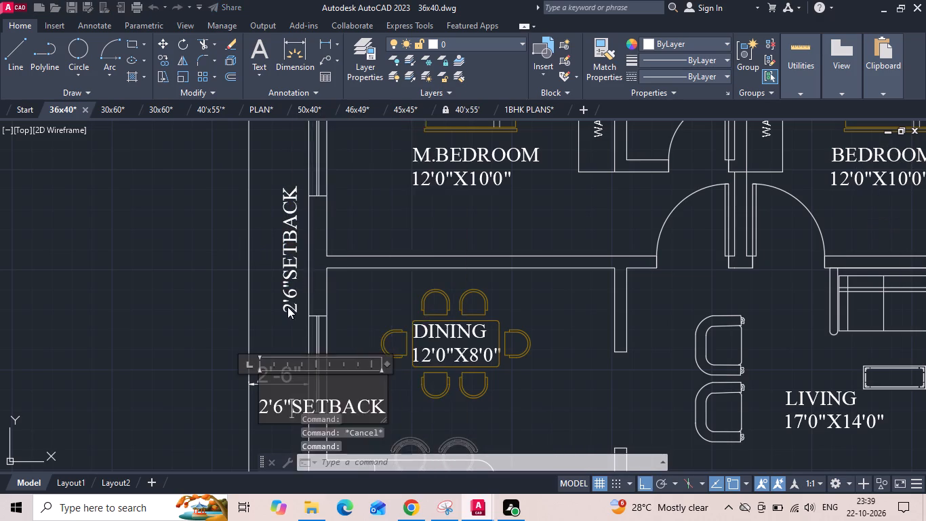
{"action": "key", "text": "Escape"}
Move the lower vertical 2'6"SETBACK label horizontally to the opposite side setback, outside the LIVING wall.
{"action": "left_click", "coordinate": [285, 347]}
{"action": "right_click", "coordinate": [285, 339]}
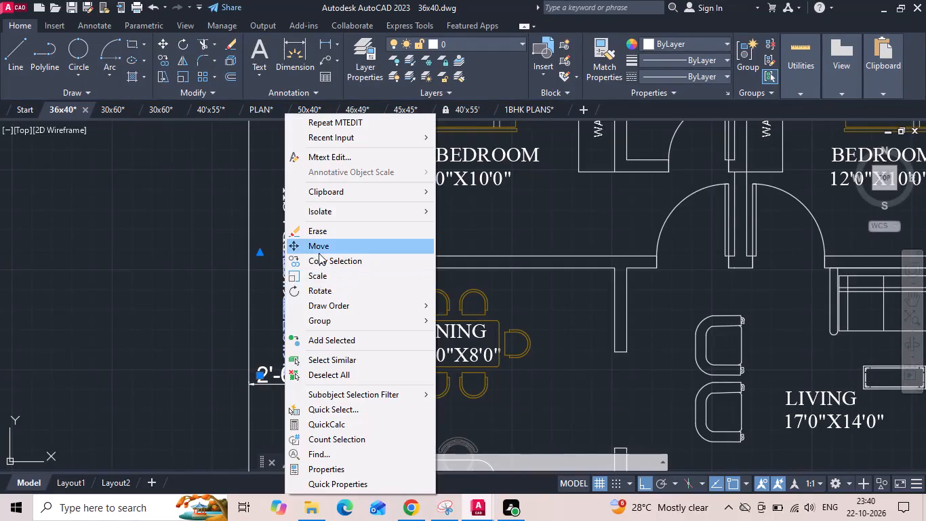
{"action": "left_click", "coordinate": [319, 251]}
{"action": "scroll", "coordinate": [285, 245], "scroll_direction": "down", "scroll_amount": 1}
{"action": "left_click_drag", "start_coordinate": [315, 249], "coordinate": [408, 250]}
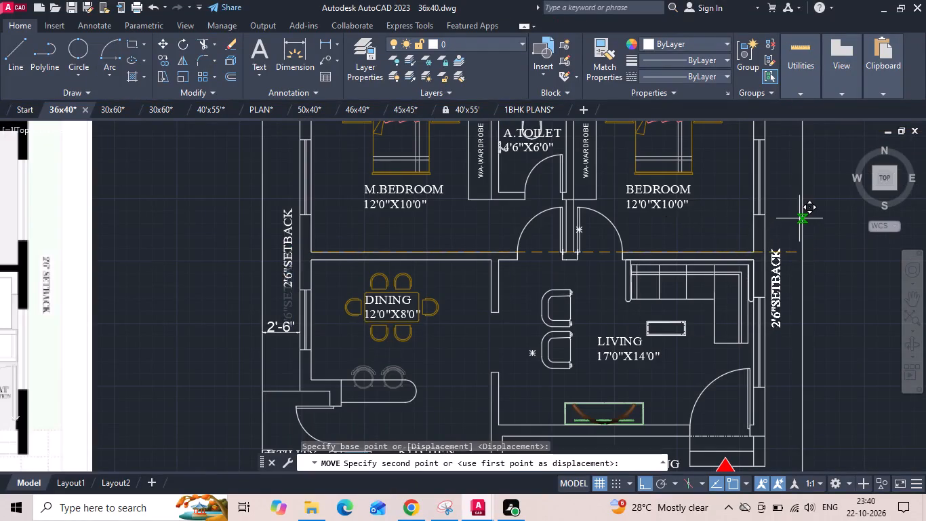
{"action": "scroll", "coordinate": [805, 210], "scroll_direction": "up", "scroll_amount": 2}
{"action": "left_click", "coordinate": [813, 201]}
{"action": "scroll", "coordinate": [813, 200], "scroll_direction": "down", "scroll_amount": 3}
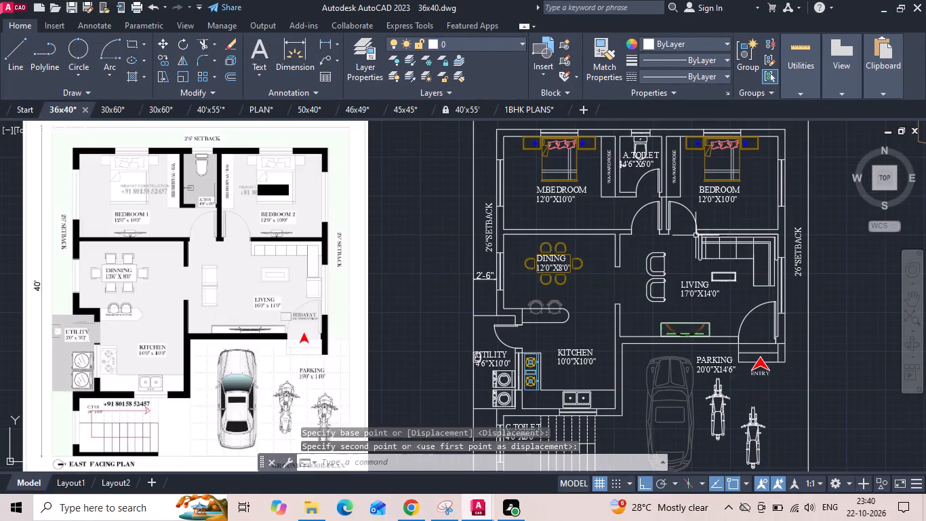
{"action": "key", "text": "Escape"}
Shift the vertical setback label near DINING slightly sideways to centre it within its setback strip.
{"action": "scroll", "coordinate": [493, 273], "scroll_direction": "up", "scroll_amount": 2}
{"action": "left_click", "coordinate": [475, 203]}
{"action": "right_click", "coordinate": [475, 202]}
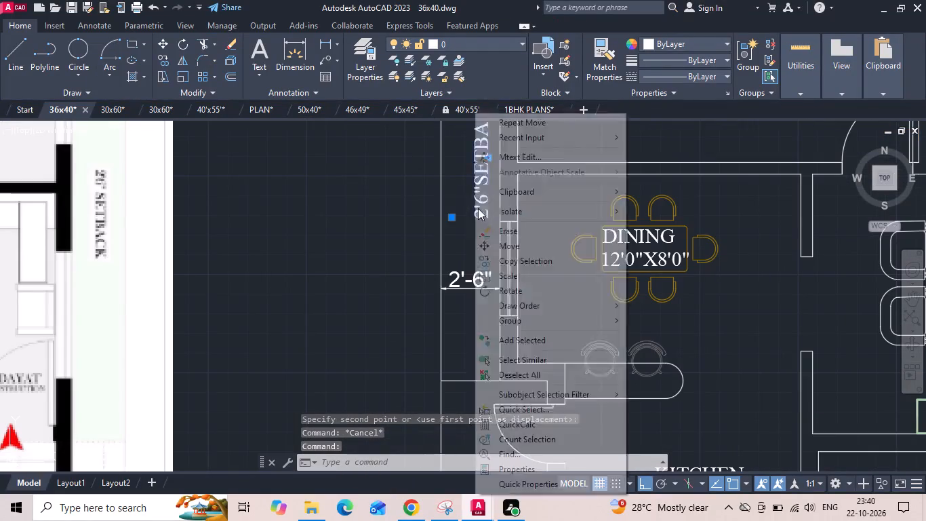
{"action": "left_click", "coordinate": [487, 242]}
{"action": "left_click", "coordinate": [481, 235]}
{"action": "left_click", "coordinate": [469, 233]}
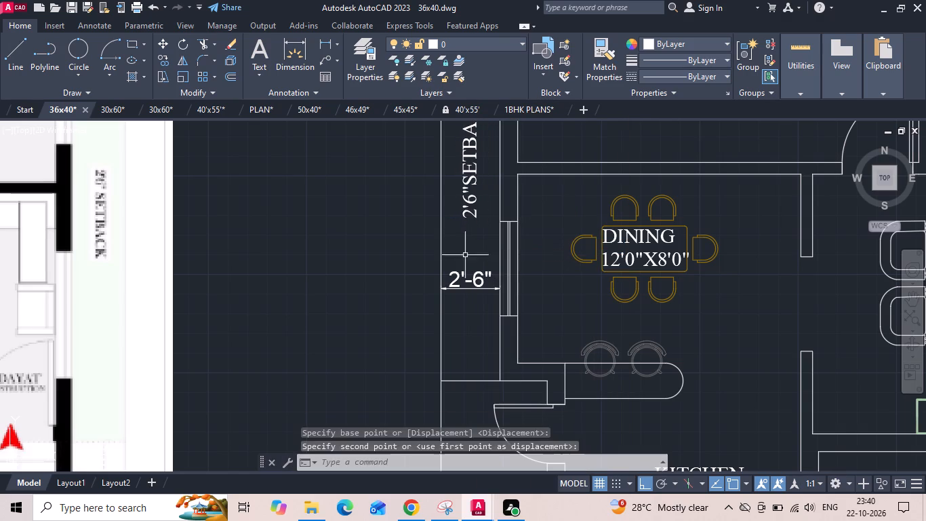
Delete the 2'-6" dimension in the side setback beside DINING.
{"action": "left_click_drag", "start_coordinate": [462, 273], "coordinate": [456, 300]}
{"action": "left_click", "coordinate": [455, 301]}
{"action": "key", "text": "Delete"}
{"action": "scroll", "coordinate": [458, 269], "scroll_direction": "down", "scroll_amount": 2}
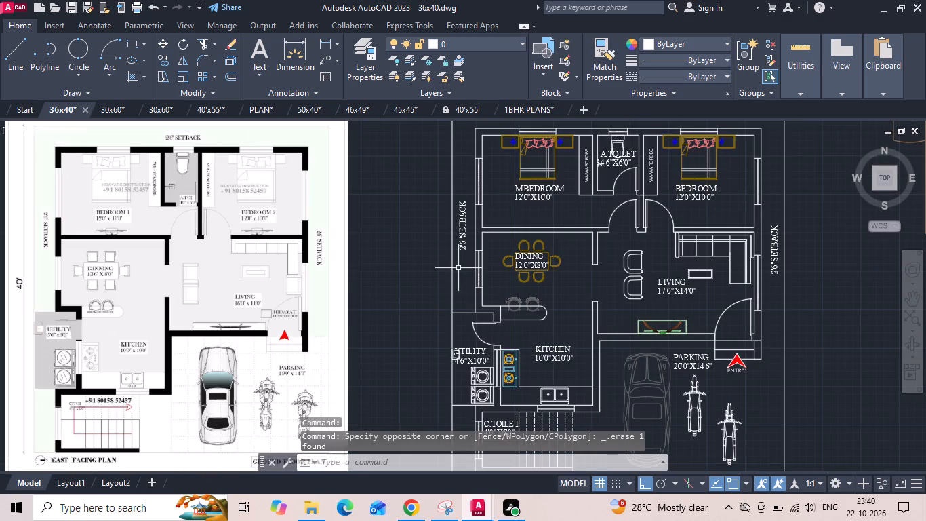
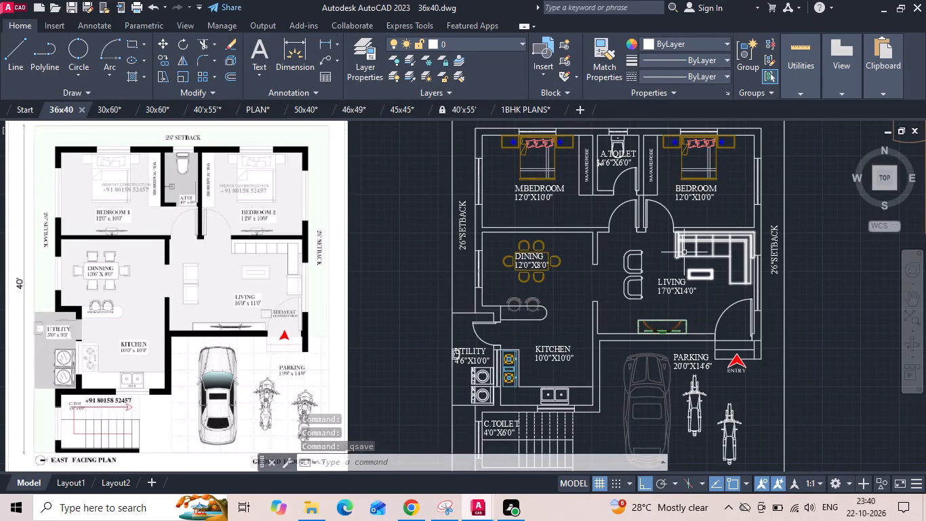
Copy the vertical BREAKFAST TABLE label from the 1BHK PLANS drawing and paste it beside the breakfast counter in the 36x40 drawing.
{"action": "left_click", "coordinate": [522, 107]}
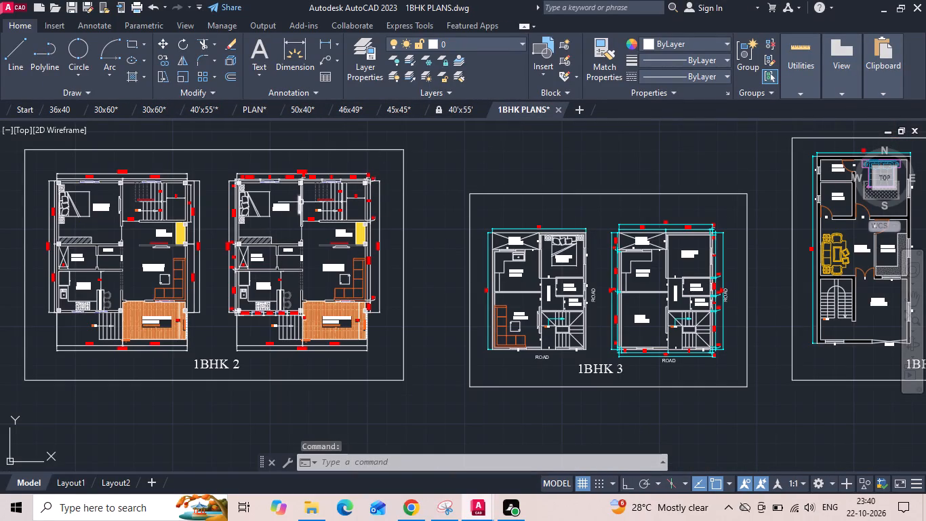
{"action": "scroll", "coordinate": [280, 311], "scroll_direction": "up", "scroll_amount": 3}
{"action": "left_click", "coordinate": [278, 279]}
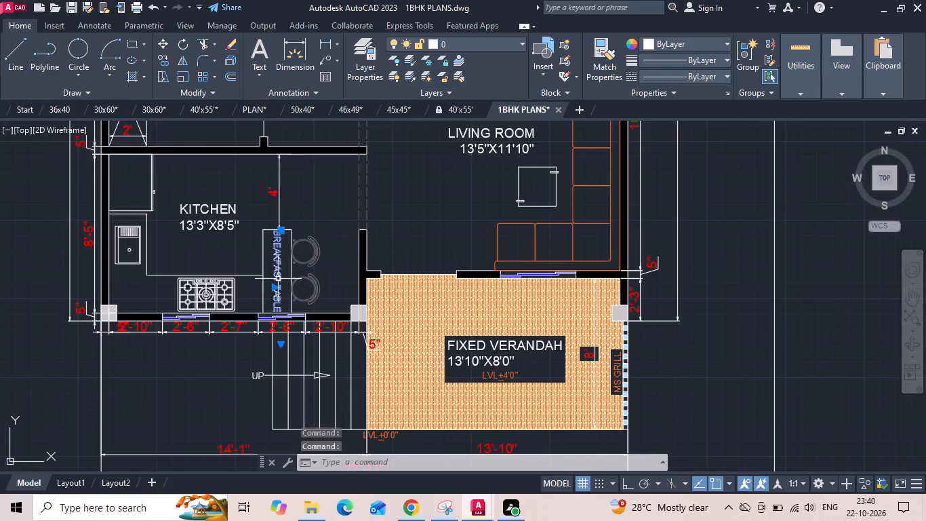
{"action": "key", "text": "ctrl+c"}
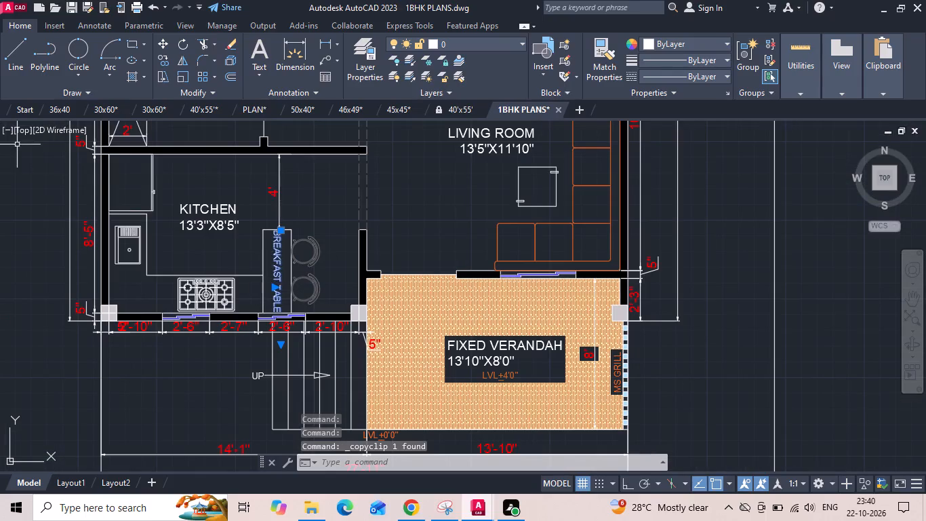
{"action": "left_click", "coordinate": [45, 108]}
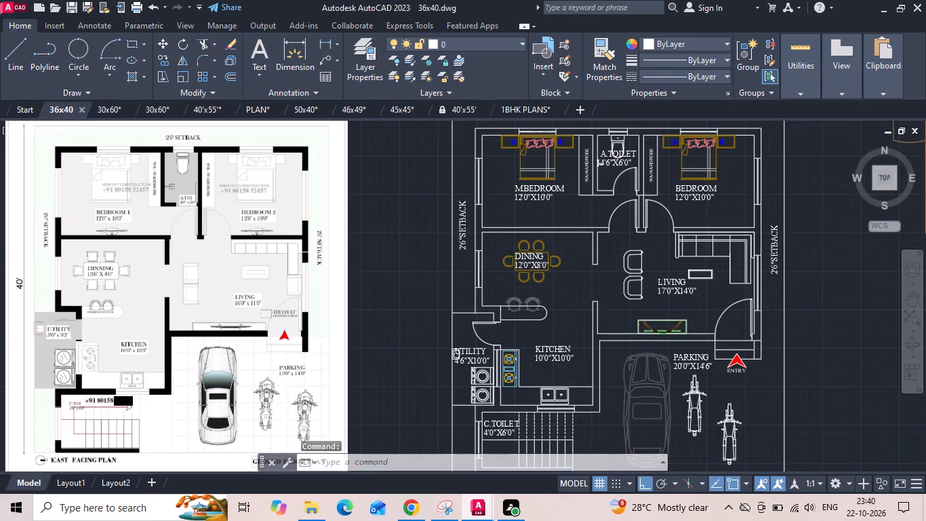
{"action": "key", "text": "ctrl+v"}
{"action": "scroll", "coordinate": [523, 339], "scroll_direction": "up", "scroll_amount": 2}
{"action": "left_click", "coordinate": [548, 339]}
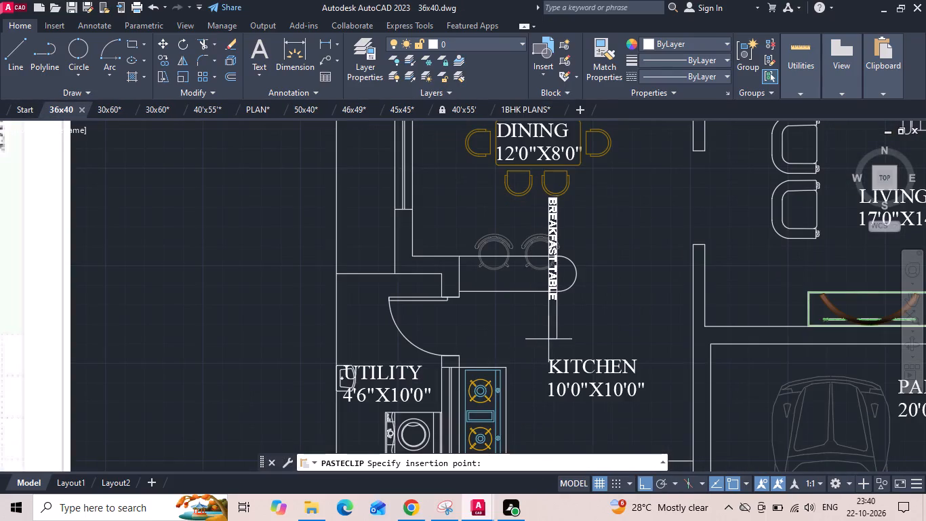
Rotate the pasted BREAKFAST TABLE label 90° so it reads horizontally.
{"action": "scroll", "coordinate": [558, 298], "scroll_direction": "up", "scroll_amount": 2}
{"action": "left_click", "coordinate": [552, 268]}
{"action": "right_click", "coordinate": [515, 258]}
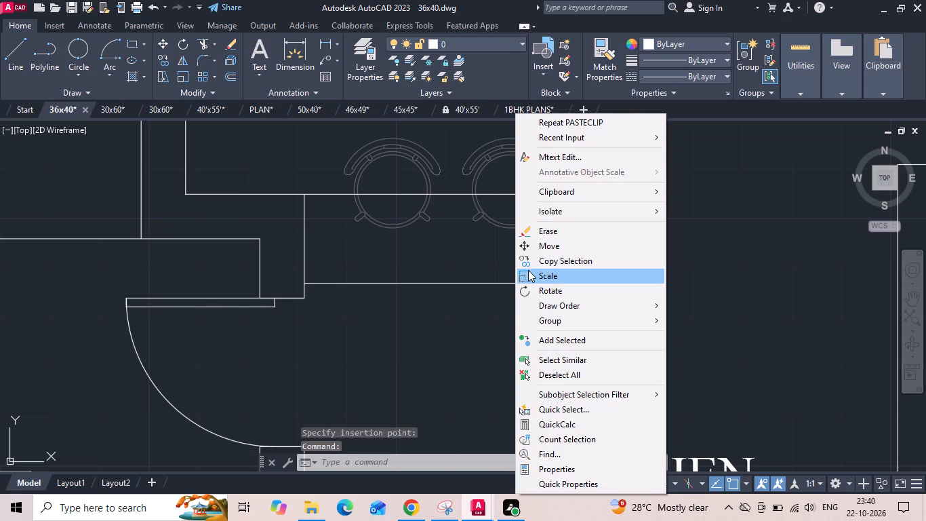
{"action": "left_click", "coordinate": [532, 285]}
{"action": "left_click_drag", "start_coordinate": [525, 328], "coordinate": [532, 330]}
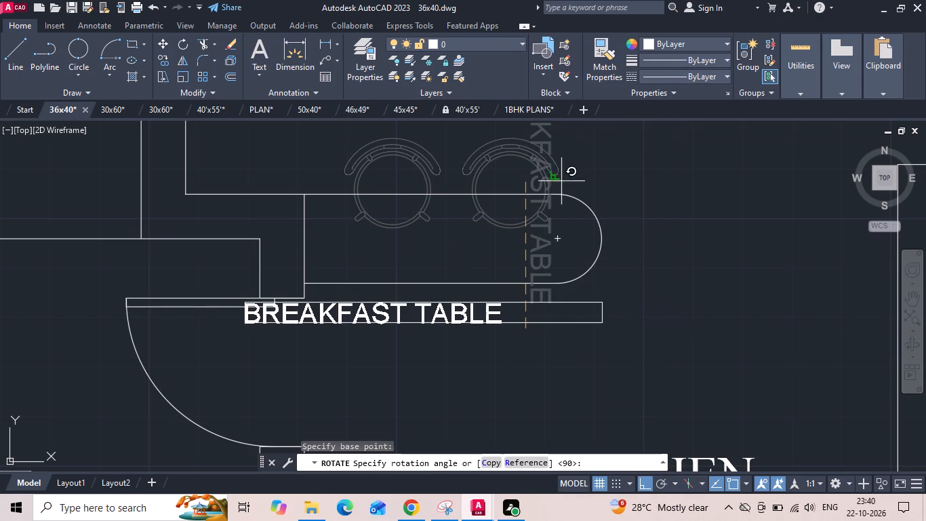
{"action": "middle_click_drag", "start_coordinate": [419, 180], "coordinate": [413, 257]}
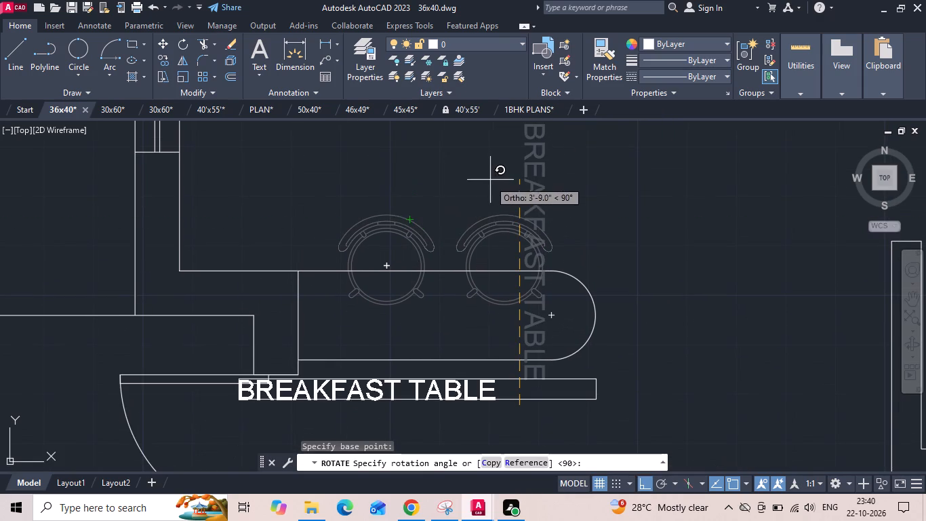
{"action": "left_click", "coordinate": [492, 178]}
Move the BREAKFAST TABLE label up and across to centre it inside the rounded counter outline, and save the drawing.
{"action": "left_click", "coordinate": [382, 391]}
{"action": "right_click", "coordinate": [382, 389]}
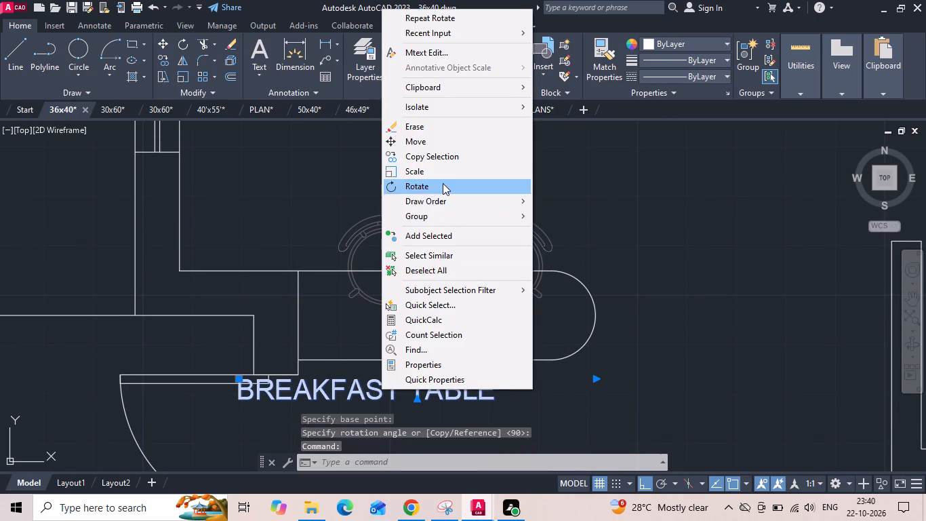
{"action": "left_click", "coordinate": [432, 144]}
{"action": "left_click_drag", "start_coordinate": [437, 394], "coordinate": [441, 386]}
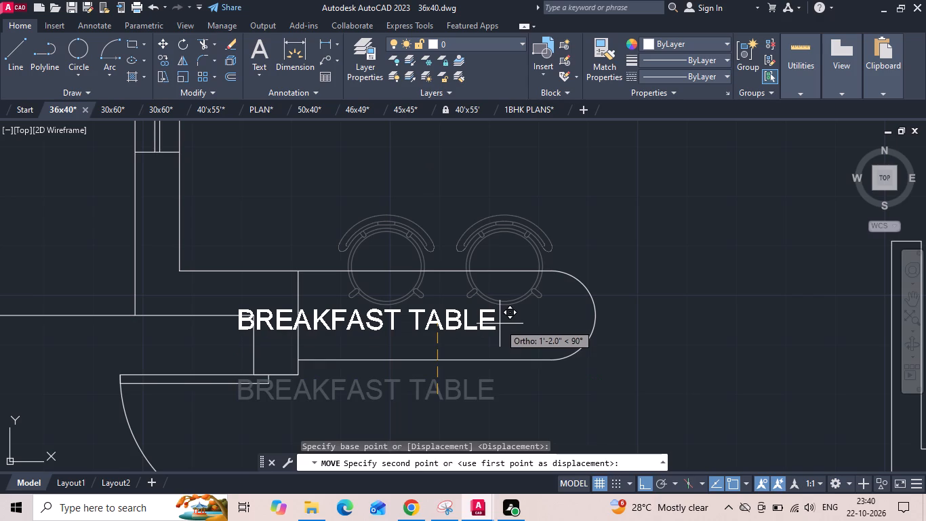
{"action": "left_click", "coordinate": [500, 323]}
{"action": "left_click", "coordinate": [491, 324]}
{"action": "left_click", "coordinate": [468, 322]}
{"action": "right_click", "coordinate": [466, 322]}
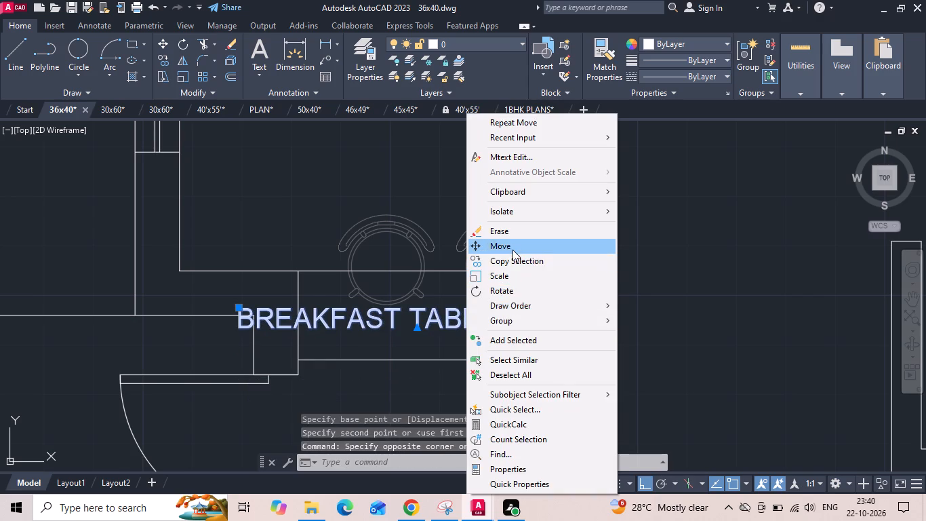
{"action": "left_click", "coordinate": [512, 249]}
{"action": "left_click_drag", "start_coordinate": [688, 323], "coordinate": [702, 323]}
{"action": "left_click", "coordinate": [767, 314]}
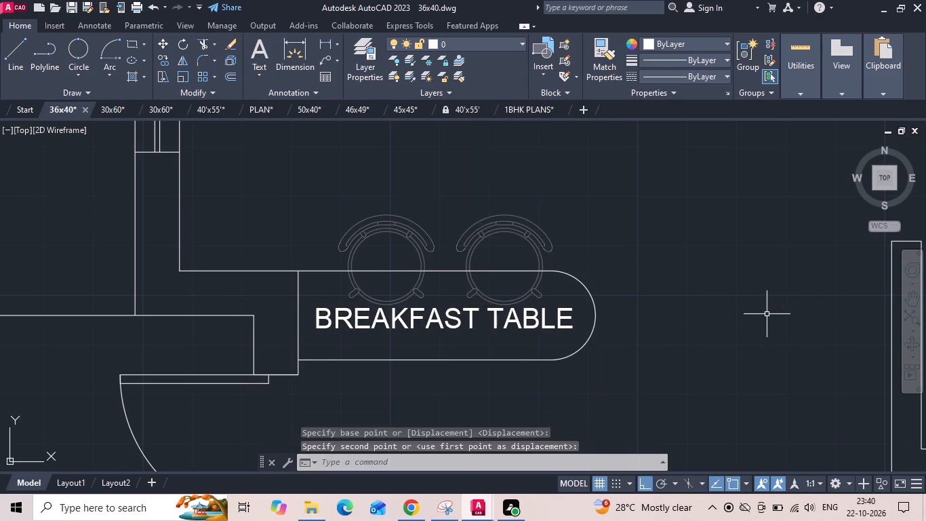
{"action": "key", "text": "ctrl+s"}
Look through the open 50x40, 46x49, 45x45 and PLAN drawings for a reusable TV symbol.
{"action": "scroll", "coordinate": [337, 288], "scroll_direction": "down", "scroll_amount": 3}
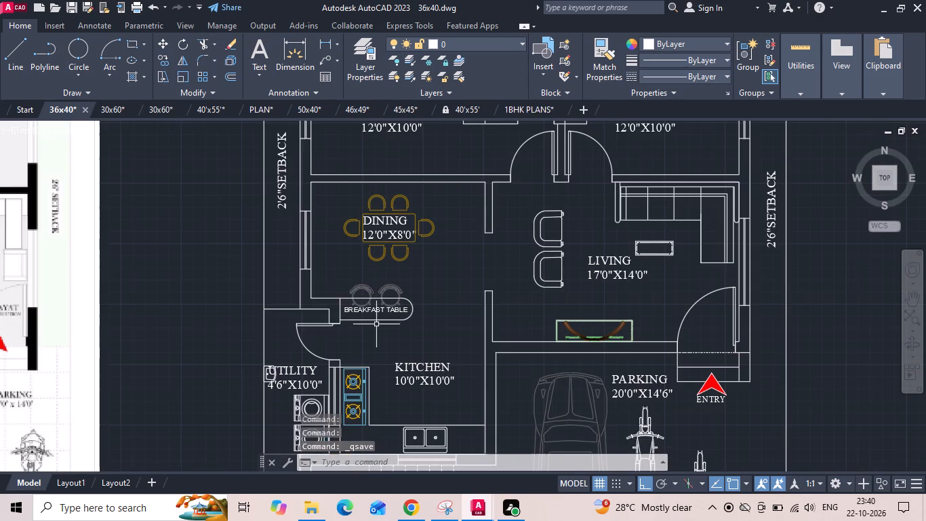
{"action": "left_click", "coordinate": [296, 109]}
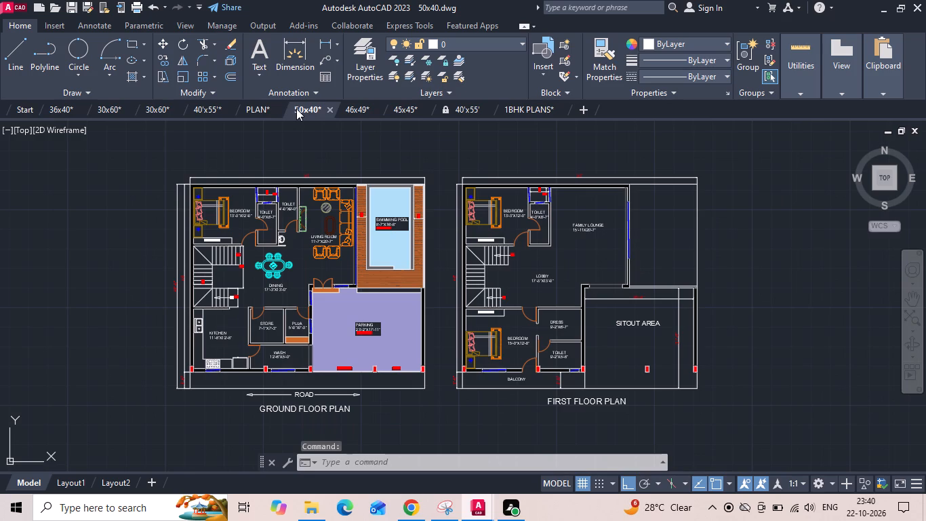
{"action": "left_click", "coordinate": [355, 114]}
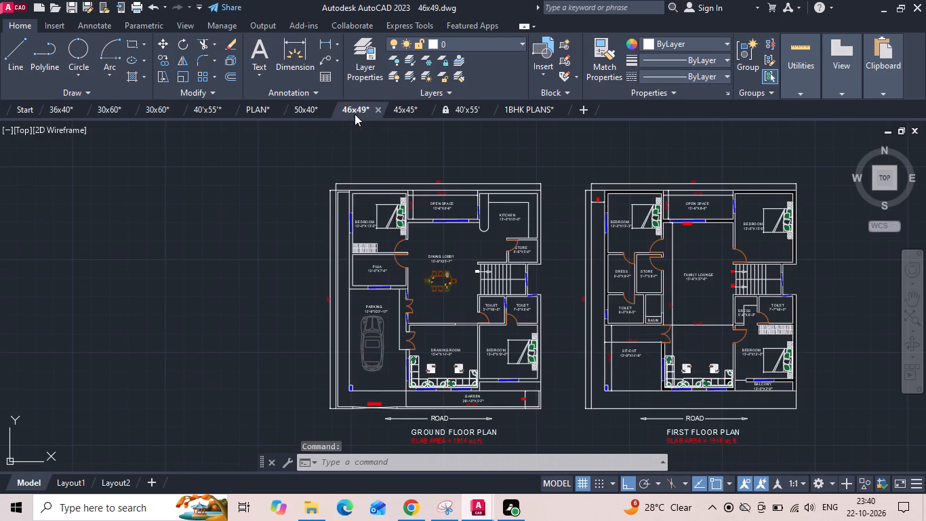
{"action": "left_click", "coordinate": [409, 113]}
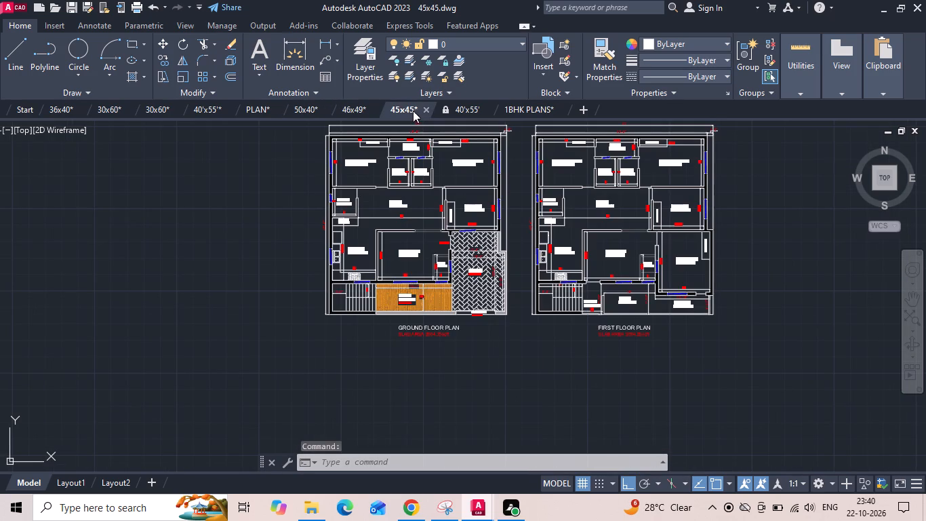
{"action": "left_click", "coordinate": [315, 110]}
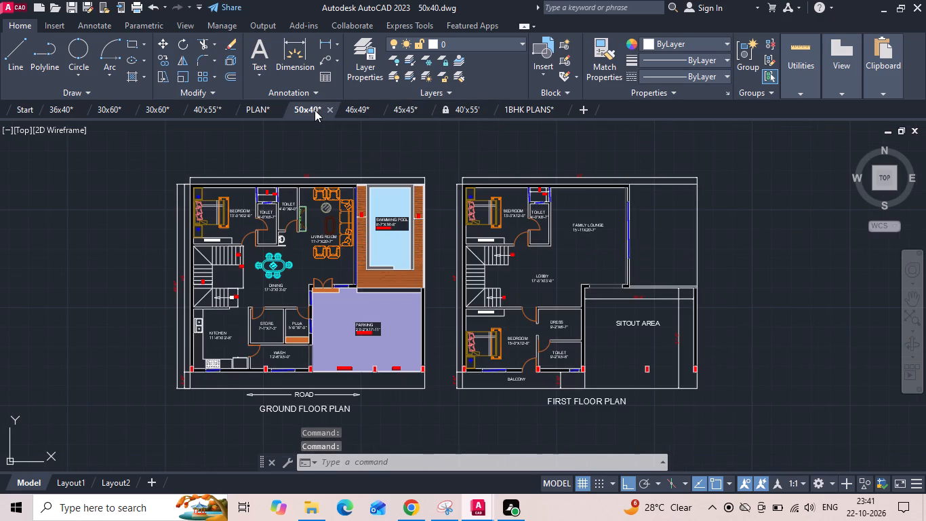
{"action": "left_click", "coordinate": [257, 113]}
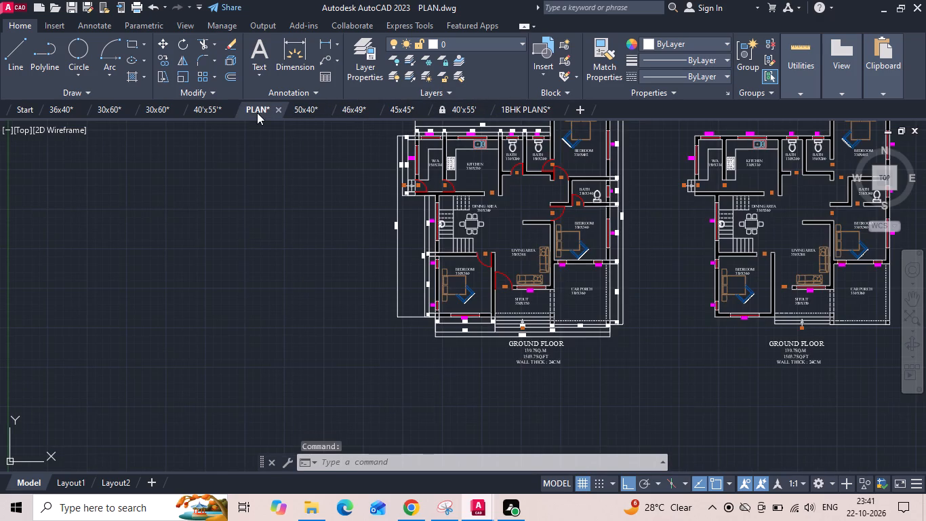
Open the 32x45 drawing from the 22102026 folder inside INTERNSHIP on the Desktop.
{"action": "left_click", "coordinate": [12, 8]}
{"action": "left_click", "coordinate": [31, 107]}
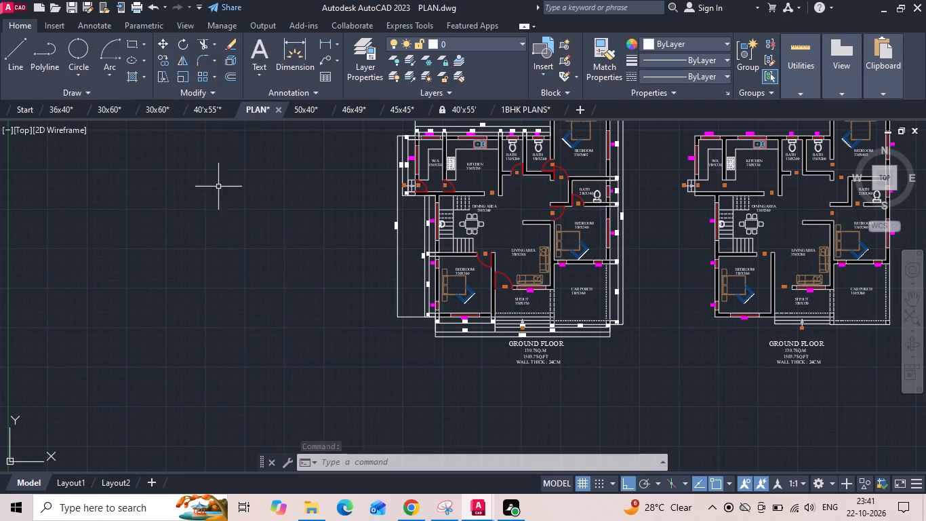
{"action": "double_click", "coordinate": [287, 218]}
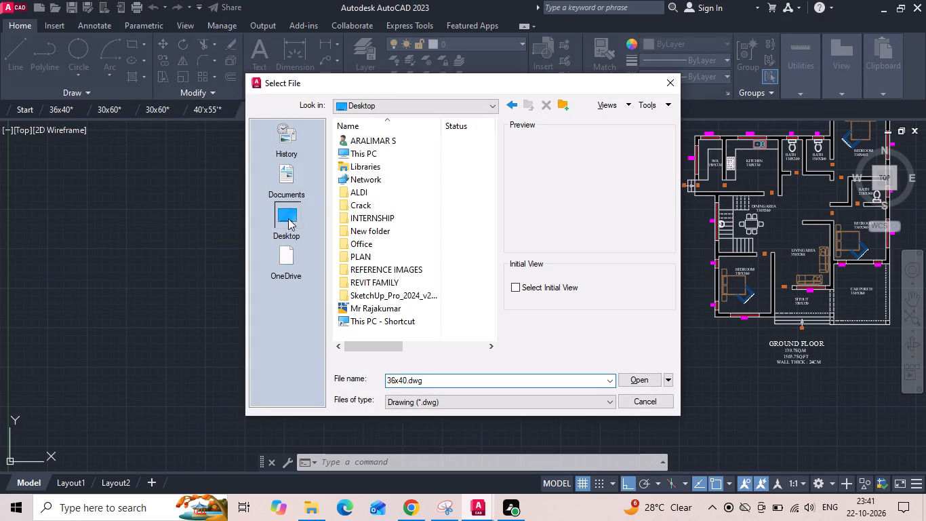
{"action": "double_click", "coordinate": [360, 216]}
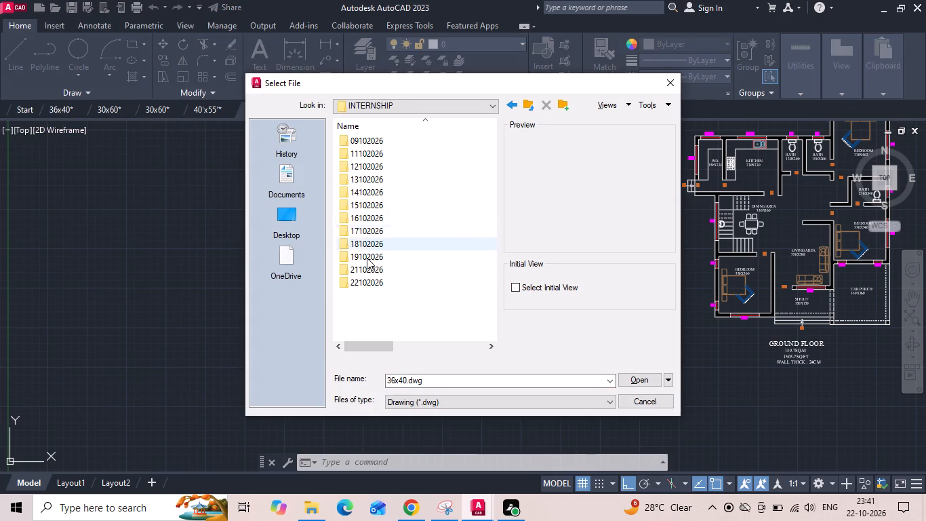
{"action": "double_click", "coordinate": [363, 284]}
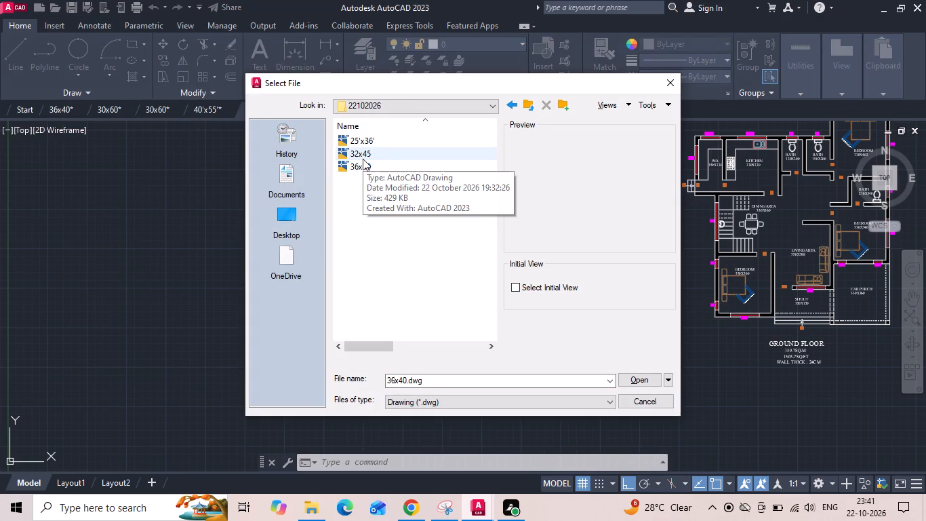
{"action": "left_click", "coordinate": [374, 151]}
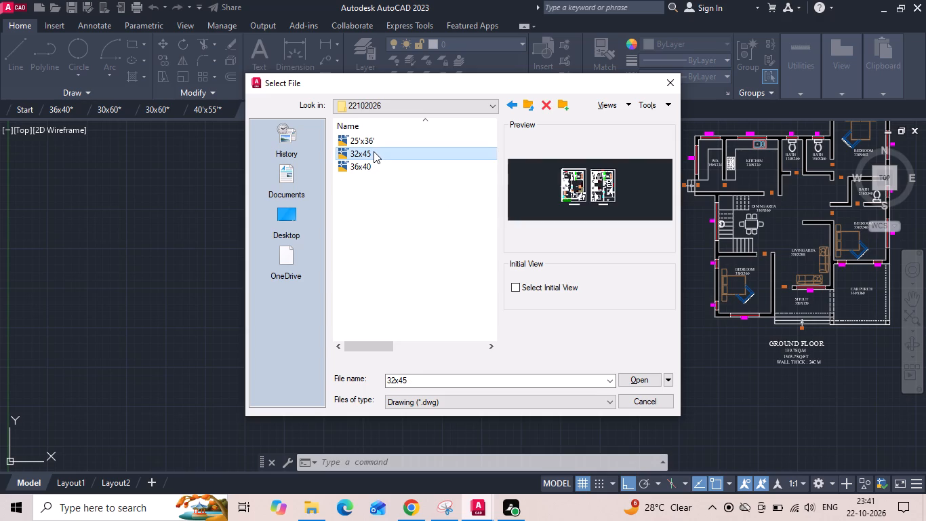
{"action": "left_click", "coordinate": [626, 375]}
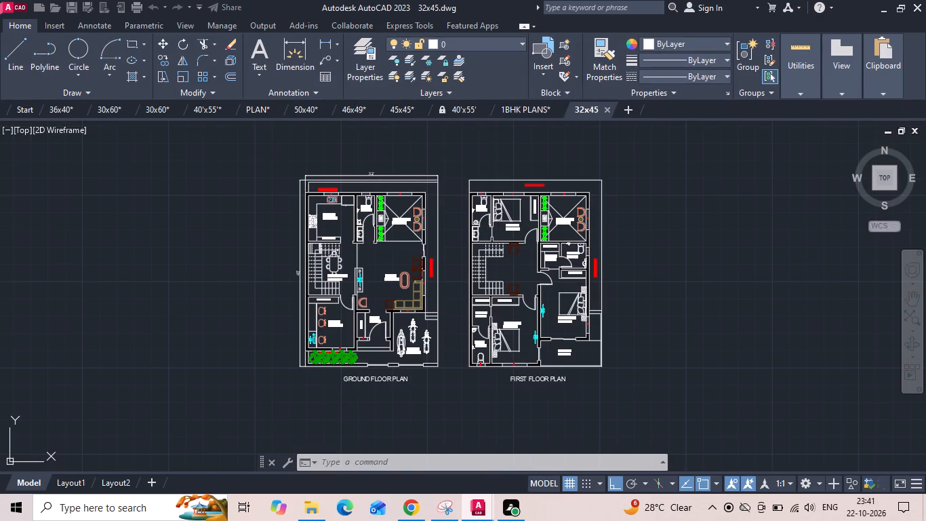
Copy the cyan TV block from the LIVING room of 32x45 and paste it below the M.BEDROOM label in 36x40.
{"action": "scroll", "coordinate": [361, 288], "scroll_direction": "up", "scroll_amount": 3}
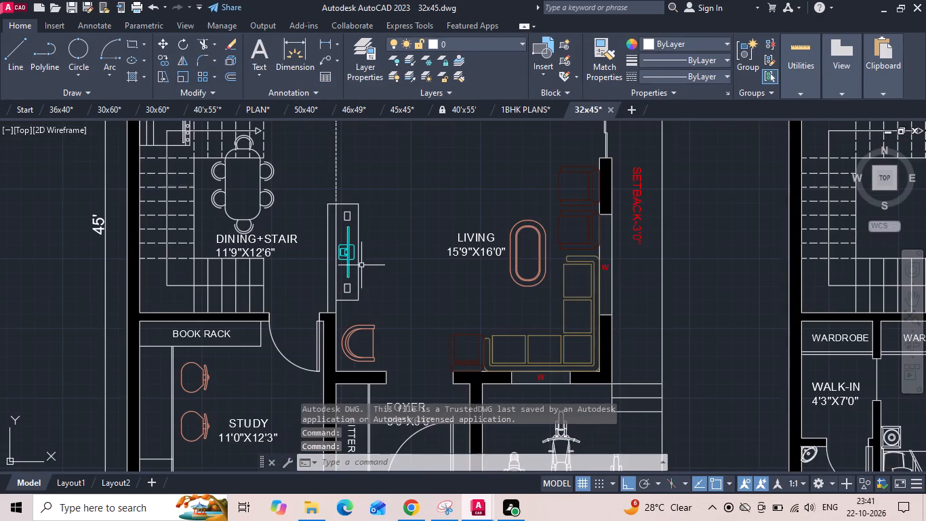
{"action": "left_click", "coordinate": [344, 252]}
{"action": "key", "text": "ctrl+c"}
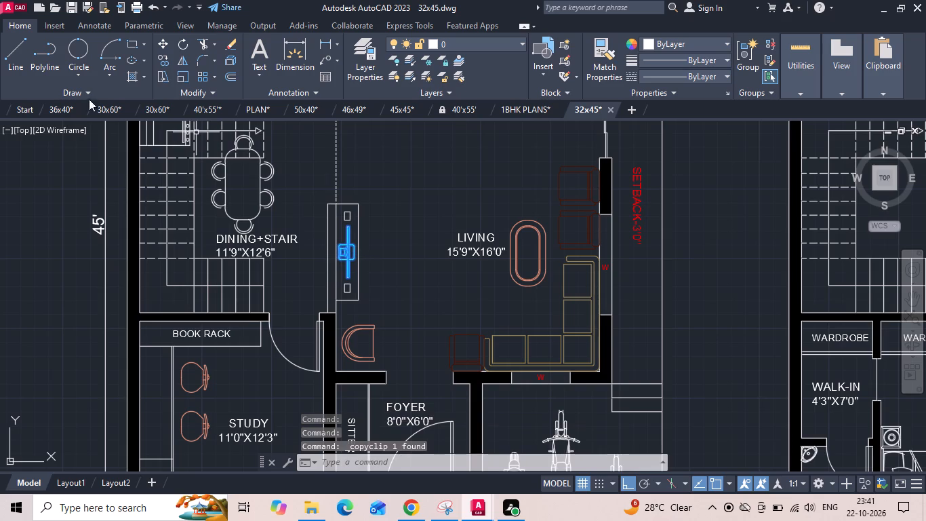
{"action": "left_click", "coordinate": [68, 110]}
{"action": "key", "text": "ctrl+v"}
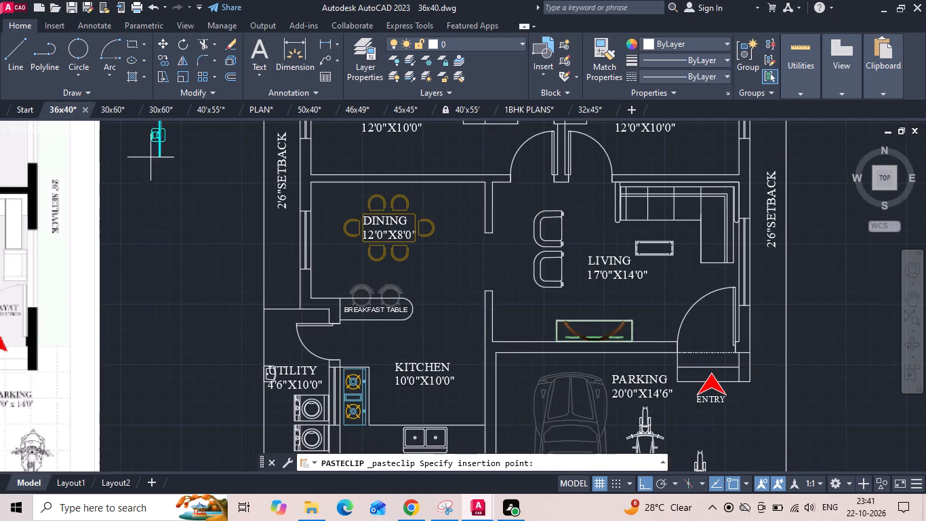
{"action": "middle_click_drag", "start_coordinate": [333, 219], "coordinate": [336, 326]}
{"action": "scroll", "coordinate": [376, 288], "scroll_direction": "up", "scroll_amount": 2}
{"action": "left_click", "coordinate": [388, 264]}
{"action": "key", "text": "Escape"}
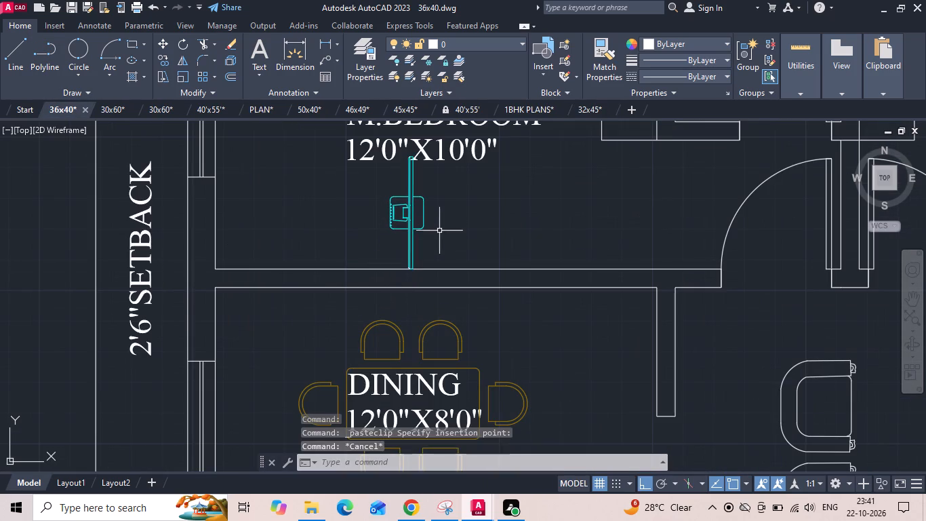
Rotate the pasted TV block 90° so it lies parallel to the wall between M.BEDROOM and DINING.
{"action": "left_click_drag", "start_coordinate": [441, 223], "coordinate": [420, 220]}
{"action": "left_click", "coordinate": [367, 220]}
{"action": "right_click", "coordinate": [365, 220]}
{"action": "left_click", "coordinate": [409, 293]}
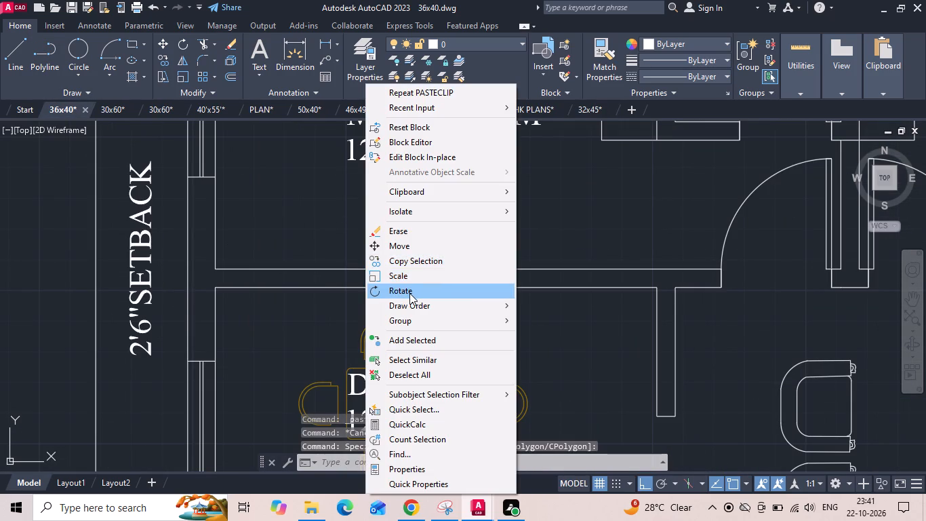
{"action": "scroll", "coordinate": [435, 231], "scroll_direction": "up", "scroll_amount": 2}
{"action": "left_click", "coordinate": [435, 223]}
{"action": "left_click", "coordinate": [426, 189]}
Move the TV block by the midpoint of its base up towards the M.BEDROOM face of the wall shared with DINING.
{"action": "left_click_drag", "start_coordinate": [392, 229], "coordinate": [368, 258]}
{"action": "left_click", "coordinate": [354, 271]}
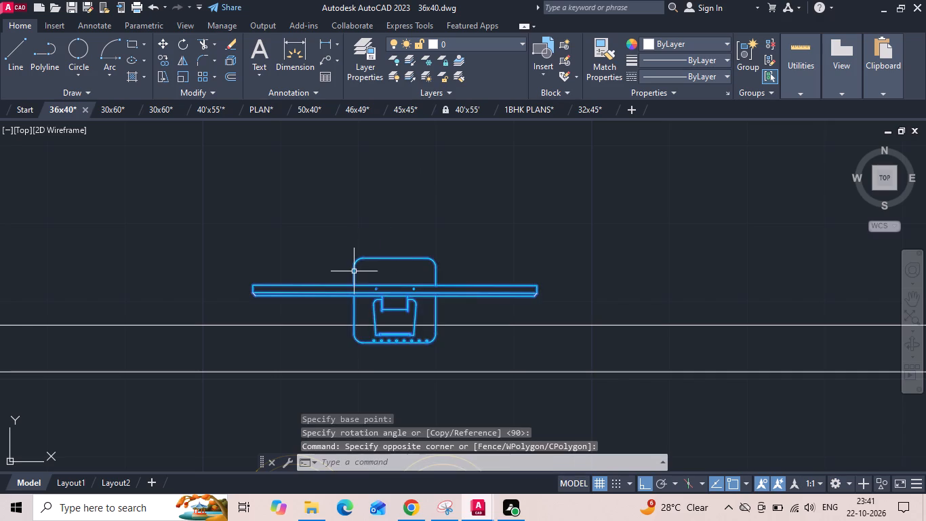
{"action": "right_click", "coordinate": [353, 272]}
{"action": "left_click", "coordinate": [383, 250]}
{"action": "scroll", "coordinate": [387, 339], "scroll_direction": "up", "scroll_amount": 2}
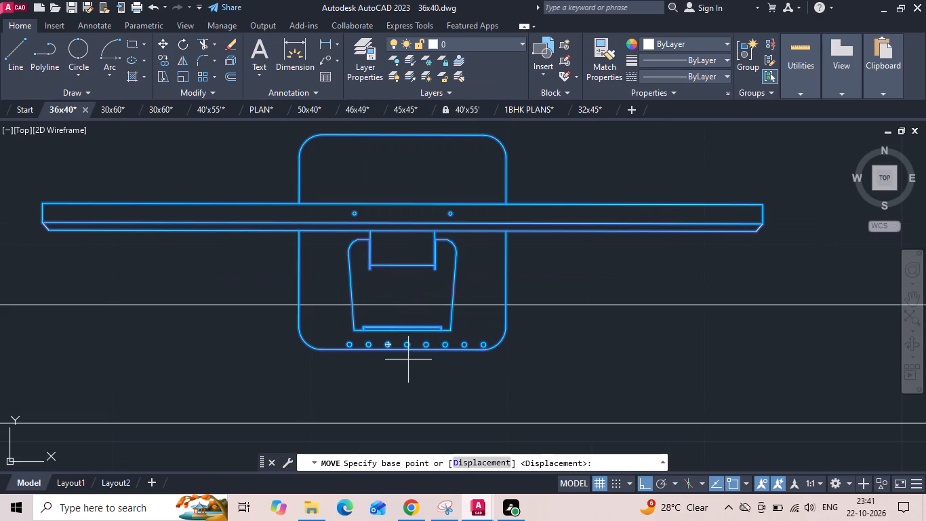
{"action": "left_click", "coordinate": [405, 352]}
{"action": "scroll", "coordinate": [405, 326], "scroll_direction": "down", "scroll_amount": 4}
{"action": "left_click", "coordinate": [396, 301]}
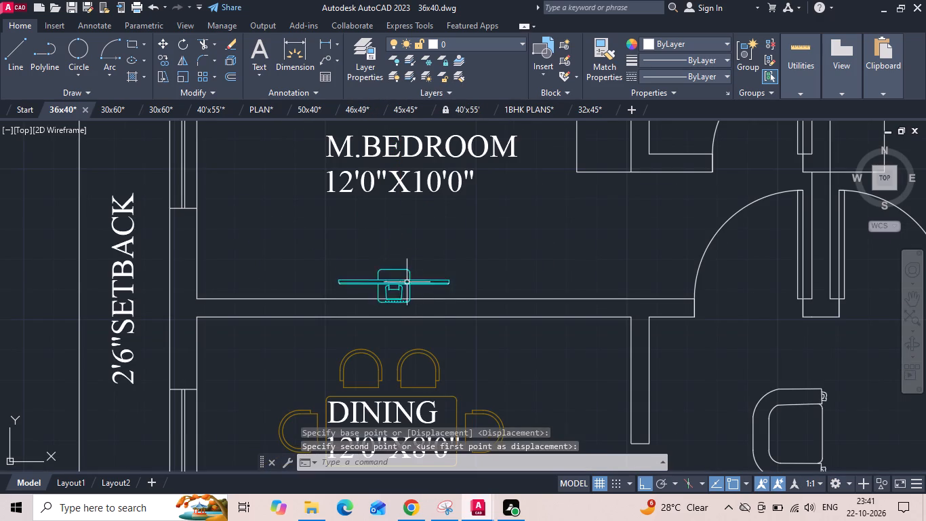
Move the TV block up again so the midpoint of its base sits exactly on the M.BEDROOM face of the wall.
{"action": "left_click", "coordinate": [408, 280]}
{"action": "right_click", "coordinate": [397, 270]}
{"action": "left_click", "coordinate": [420, 252]}
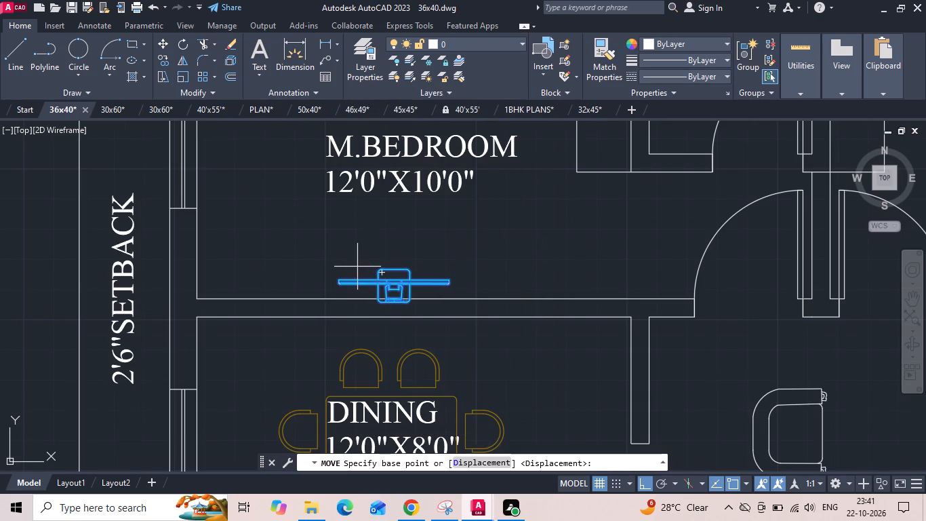
{"action": "scroll", "coordinate": [399, 308], "scroll_direction": "up", "scroll_amount": 5}
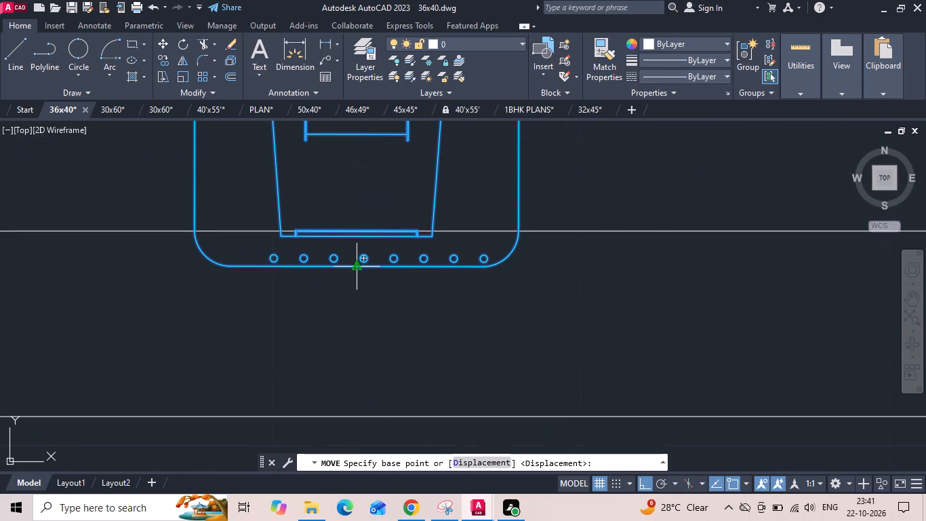
{"action": "left_click", "coordinate": [354, 269]}
{"action": "left_click", "coordinate": [355, 227]}
{"action": "scroll", "coordinate": [392, 243], "scroll_direction": "down", "scroll_amount": 3}
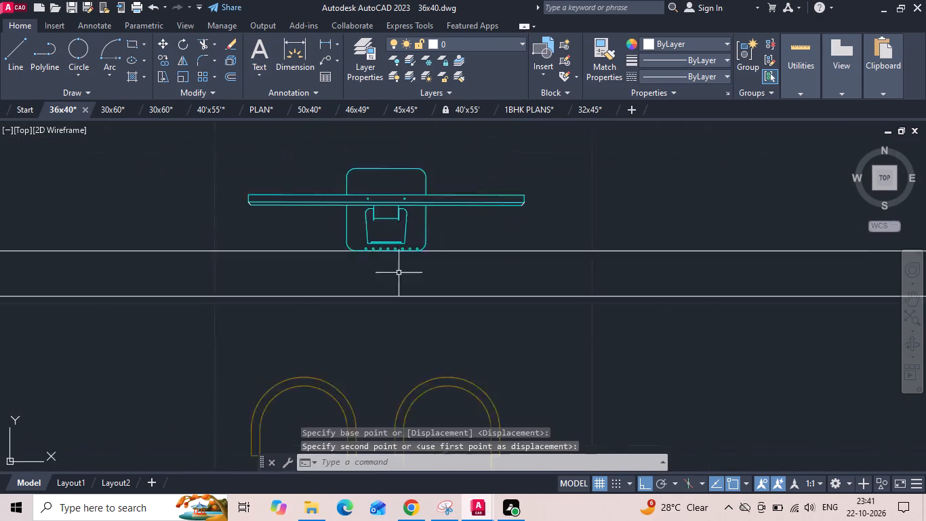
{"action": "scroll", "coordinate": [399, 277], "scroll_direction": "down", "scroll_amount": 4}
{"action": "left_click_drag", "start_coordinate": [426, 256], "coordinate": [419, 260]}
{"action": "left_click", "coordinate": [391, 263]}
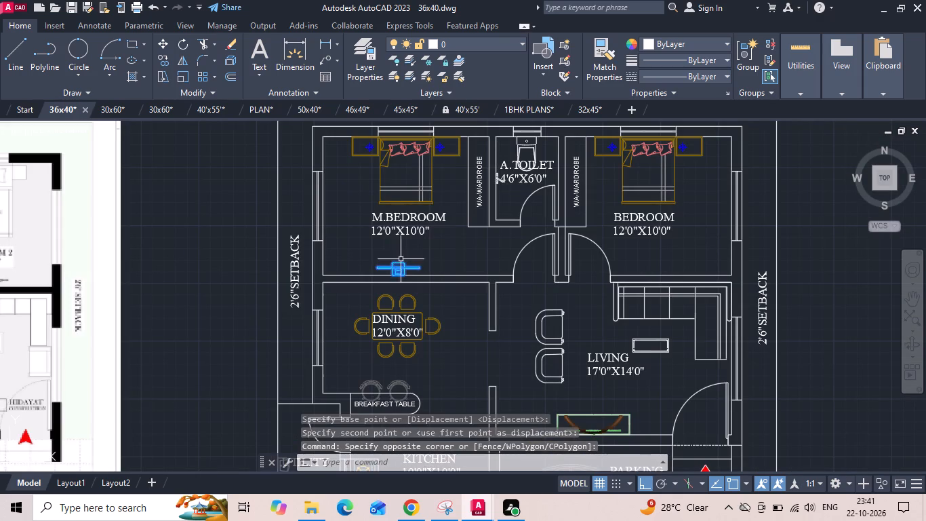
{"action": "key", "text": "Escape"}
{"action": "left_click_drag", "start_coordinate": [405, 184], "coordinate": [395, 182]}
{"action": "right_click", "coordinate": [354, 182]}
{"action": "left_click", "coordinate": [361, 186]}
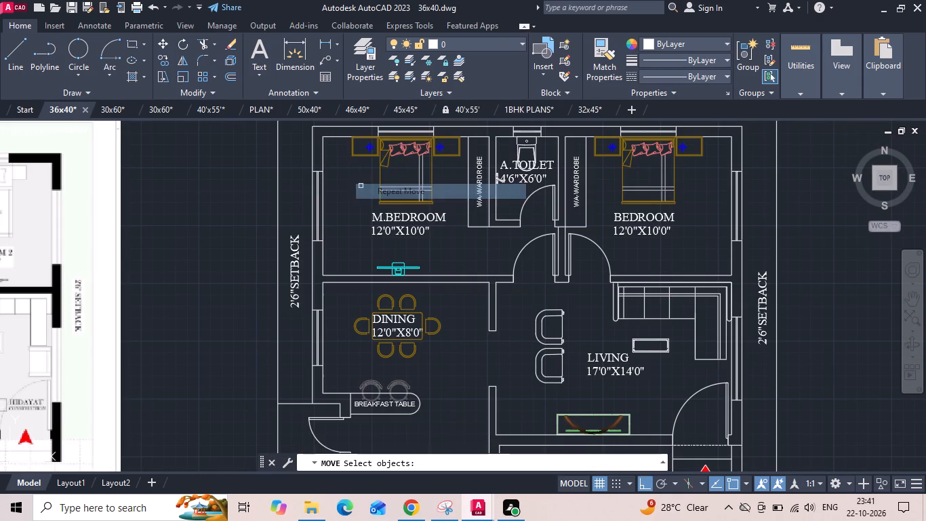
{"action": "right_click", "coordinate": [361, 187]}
Move the M.BEDROOM bed block with its side tables slightly away from the wardrobe, towards the outer side wall.
{"action": "left_click", "coordinate": [385, 178]}
{"action": "left_click", "coordinate": [363, 178]}
{"action": "right_click", "coordinate": [363, 178]}
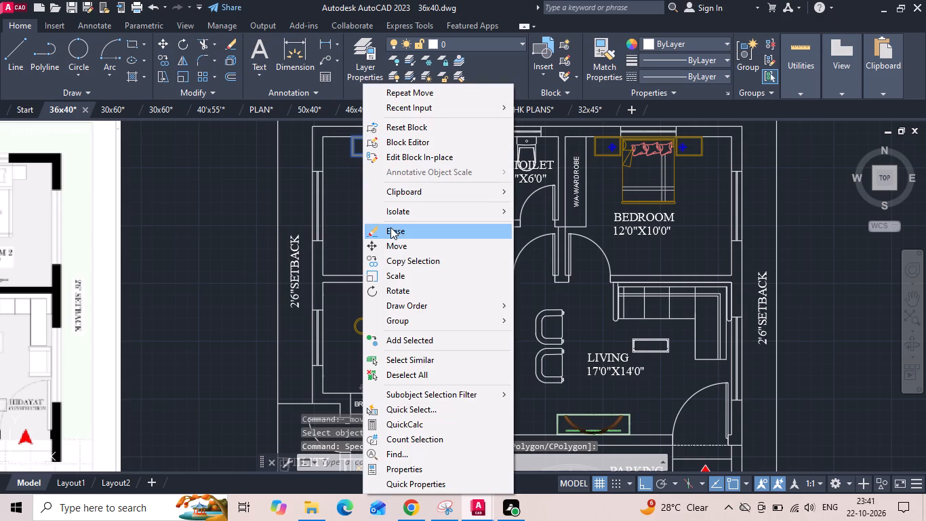
{"action": "left_click", "coordinate": [390, 240]}
{"action": "left_click", "coordinate": [456, 258]}
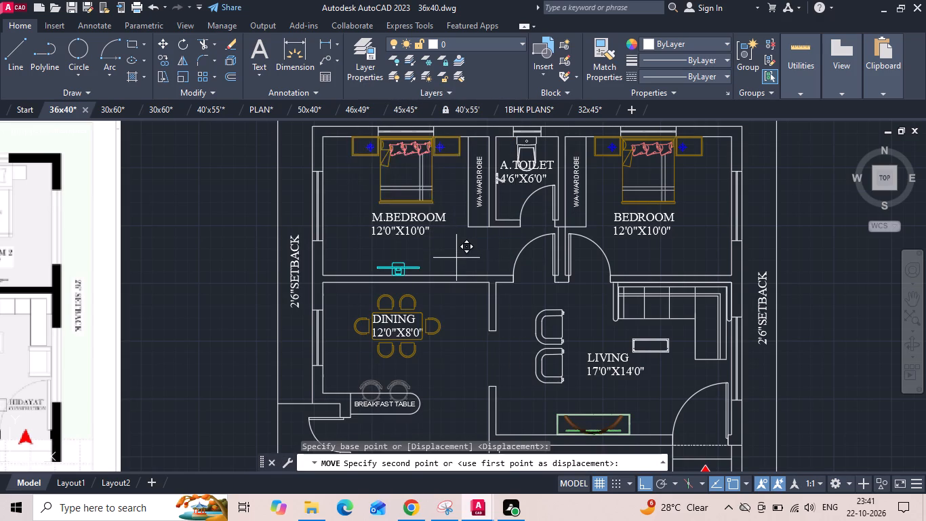
{"action": "left_click", "coordinate": [445, 258]}
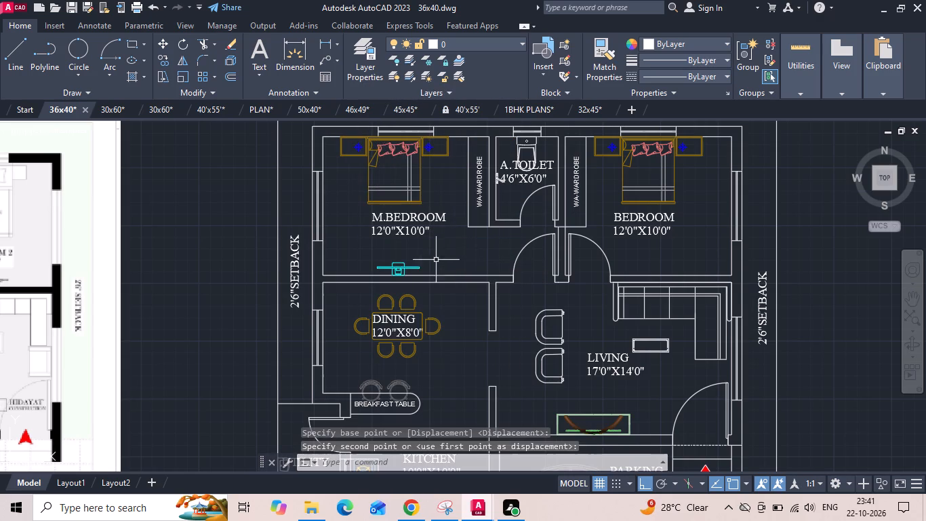
Copy the M.BEDROOM TV block horizontally into BEDROOM, placing it against the wall shared with LIVING.
{"action": "left_click", "coordinate": [390, 270]}
{"action": "right_click", "coordinate": [390, 270]}
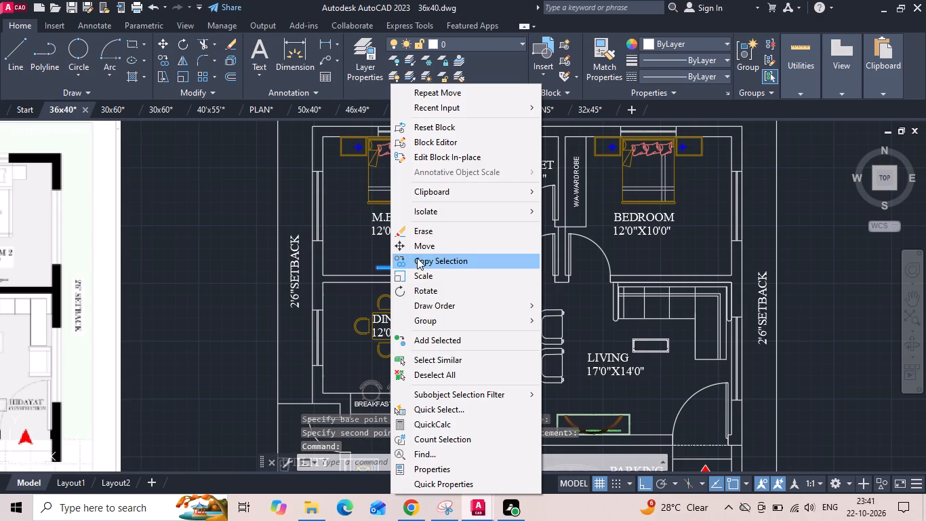
{"action": "left_click", "coordinate": [417, 258]}
{"action": "left_click_drag", "start_coordinate": [430, 255], "coordinate": [458, 255]}
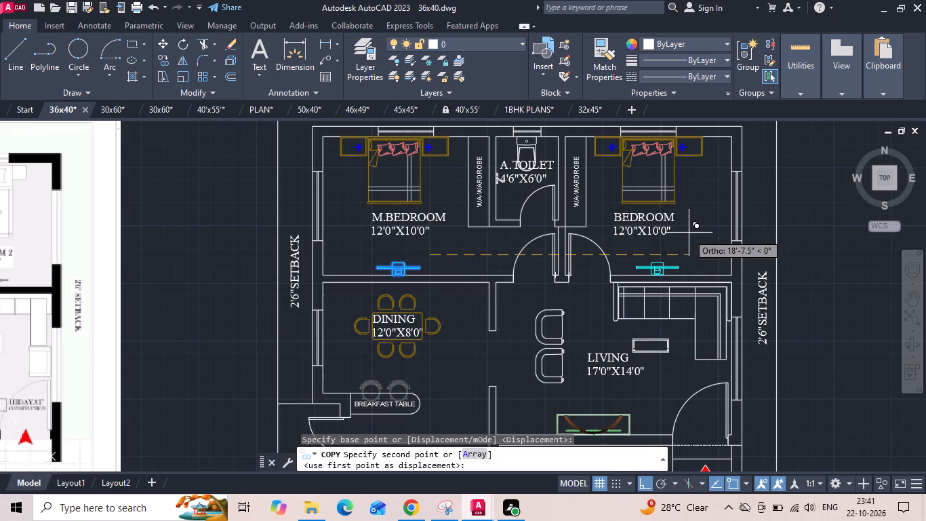
{"action": "left_click", "coordinate": [701, 233]}
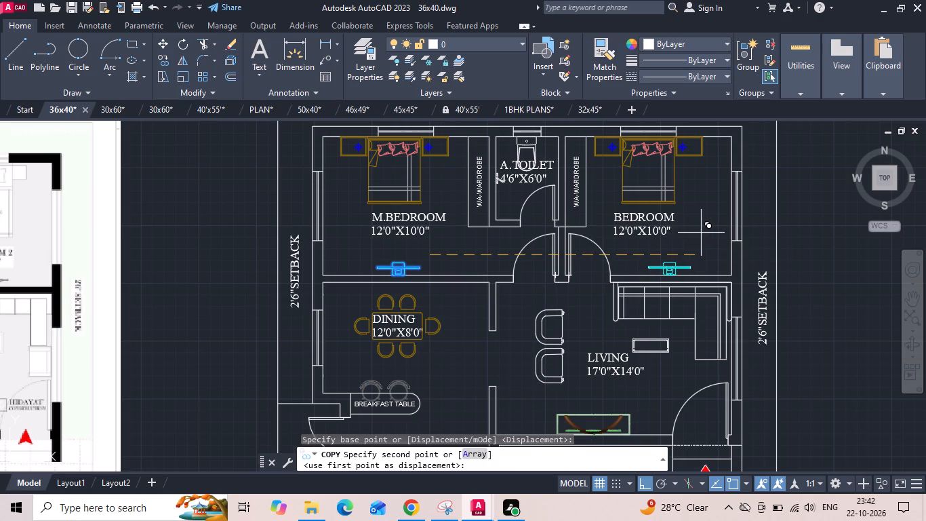
{"action": "key", "text": "Escape"}
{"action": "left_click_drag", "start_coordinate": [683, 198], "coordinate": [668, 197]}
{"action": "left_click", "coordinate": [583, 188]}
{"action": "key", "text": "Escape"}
Move the BEDROOM bed block with its side tables slightly away from the wardrobe, towards the outer side wall.
{"action": "left_click", "coordinate": [631, 180]}
{"action": "left_click", "coordinate": [611, 187]}
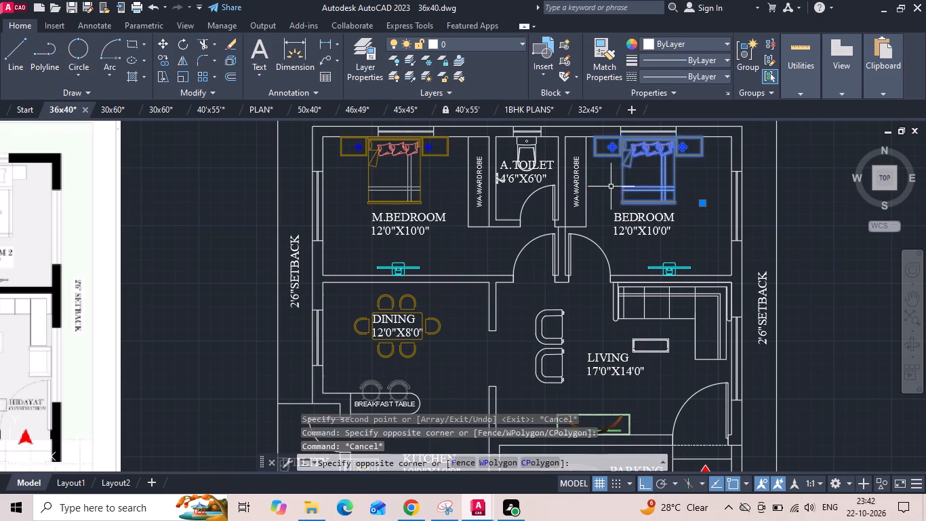
{"action": "right_click", "coordinate": [610, 187]}
{"action": "left_click", "coordinate": [630, 248]}
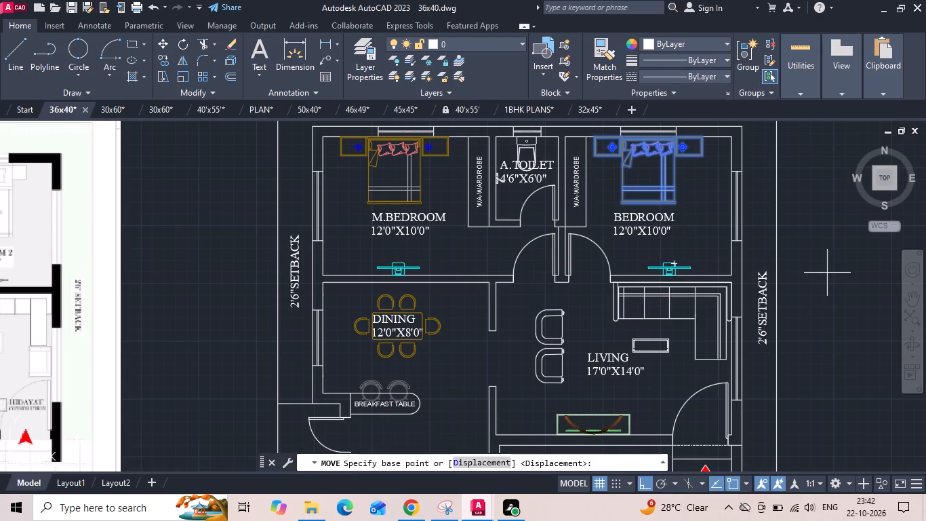
{"action": "left_click", "coordinate": [828, 273]}
{"action": "left_click", "coordinate": [835, 273]}
Move the BEDROOM 12'0"X10'0" label horizontally towards the outer side wall so it sits beneath the shifted bed.
{"action": "left_click", "coordinate": [655, 229]}
{"action": "right_click", "coordinate": [654, 228]}
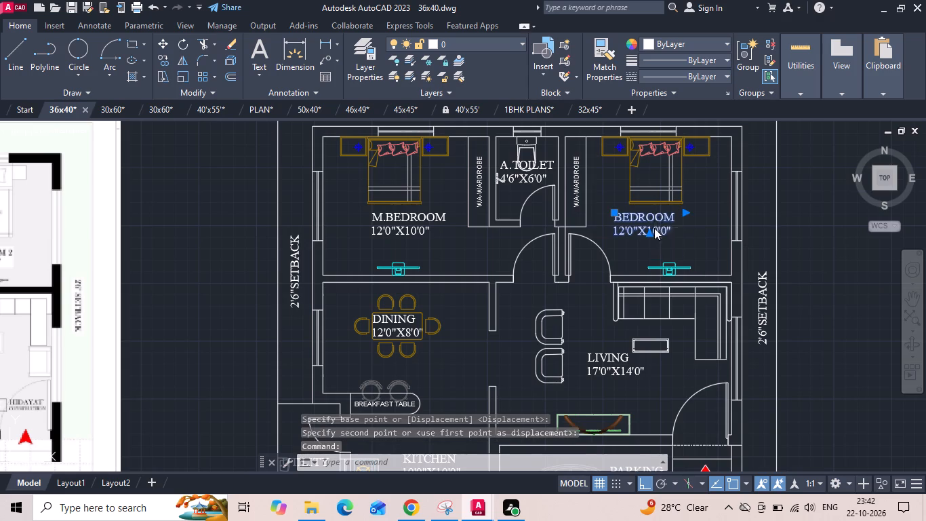
{"action": "left_click", "coordinate": [666, 248]}
{"action": "left_click", "coordinate": [668, 241]}
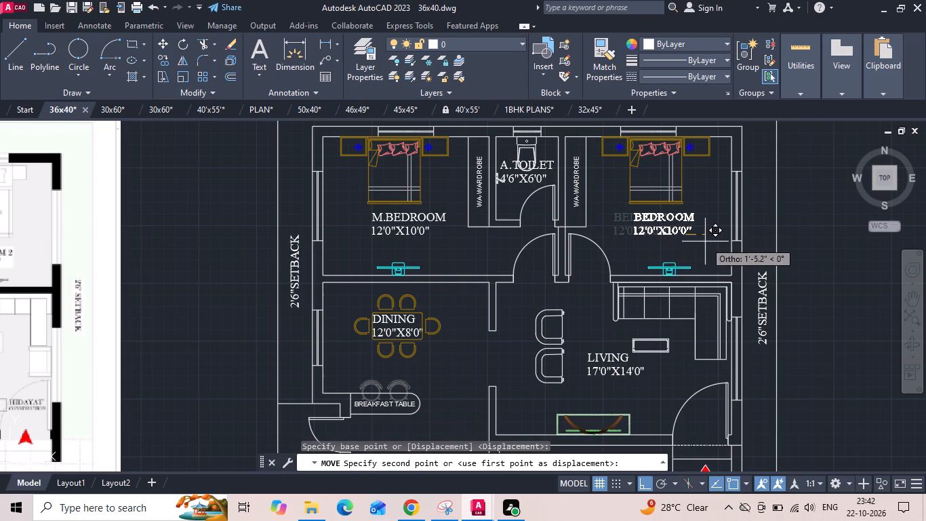
{"action": "left_click", "coordinate": [705, 241]}
Save the 36x40 drawing.
{"action": "key", "text": "ctrl+s"}
{"action": "key", "text": "ctrl+s"}
{"action": "key", "text": "ctrl+s"}
{"action": "key", "text": "ctrl+s"}
{"action": "key", "text": "ctrl+s"}
{"action": "key", "text": "ctrl+s"}
Erase the reference floor plan image and the loose bed block lying outside the drawn plan.
{"action": "scroll", "coordinate": [434, 244], "scroll_direction": "down", "scroll_amount": 1}
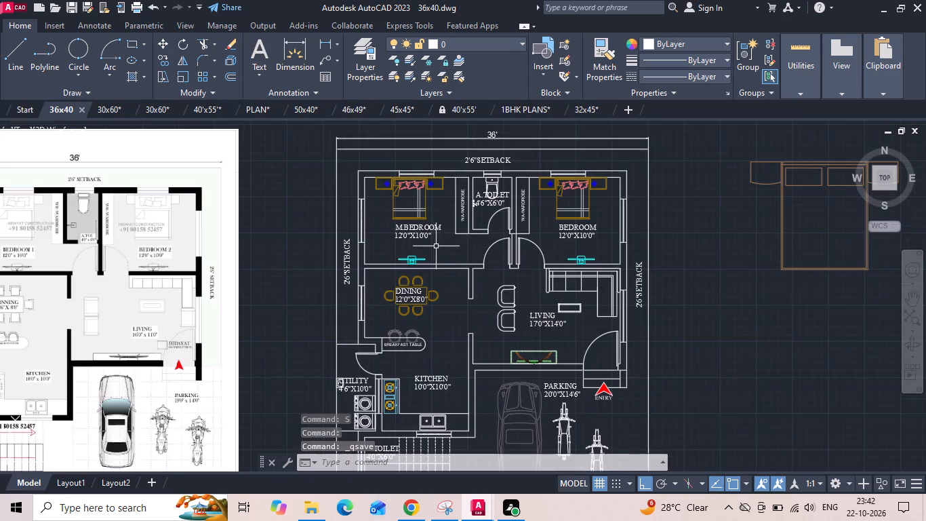
{"action": "scroll", "coordinate": [436, 247], "scroll_direction": "down", "scroll_amount": 1}
{"action": "left_click_drag", "start_coordinate": [317, 274], "coordinate": [273, 291]}
{"action": "left_click", "coordinate": [264, 294]}
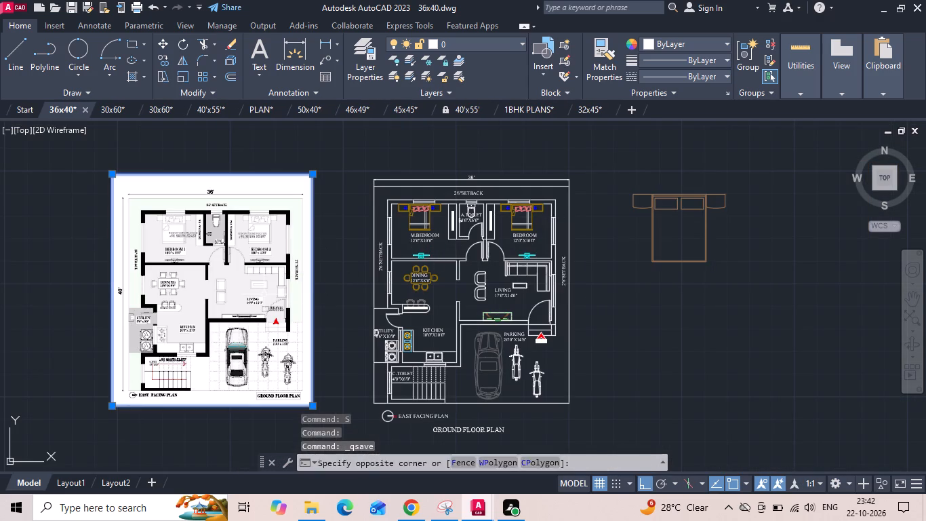
{"action": "left_click_drag", "start_coordinate": [698, 165], "coordinate": [689, 182]}
{"action": "left_click", "coordinate": [674, 212]}
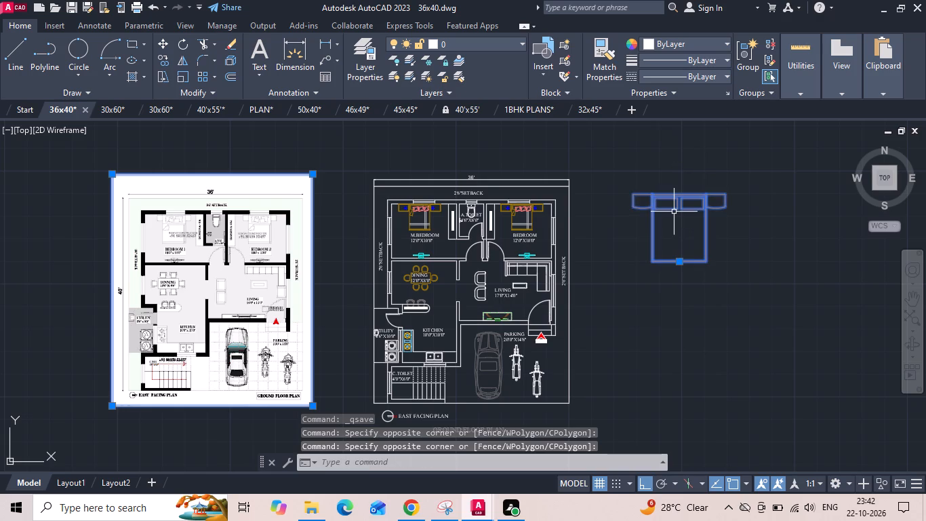
{"action": "key", "text": "Delete"}
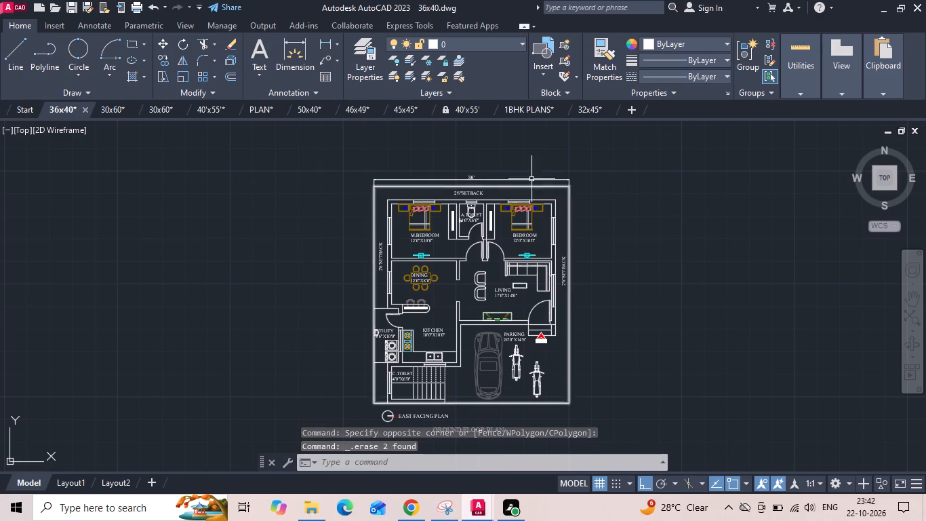
Copy the entire floor plan with its titles and place the duplicate beside the original, leaving a clear gap.
{"action": "scroll", "coordinate": [365, 167], "scroll_direction": "down", "scroll_amount": 1}
{"action": "left_click_drag", "start_coordinate": [344, 167], "coordinate": [354, 218]}
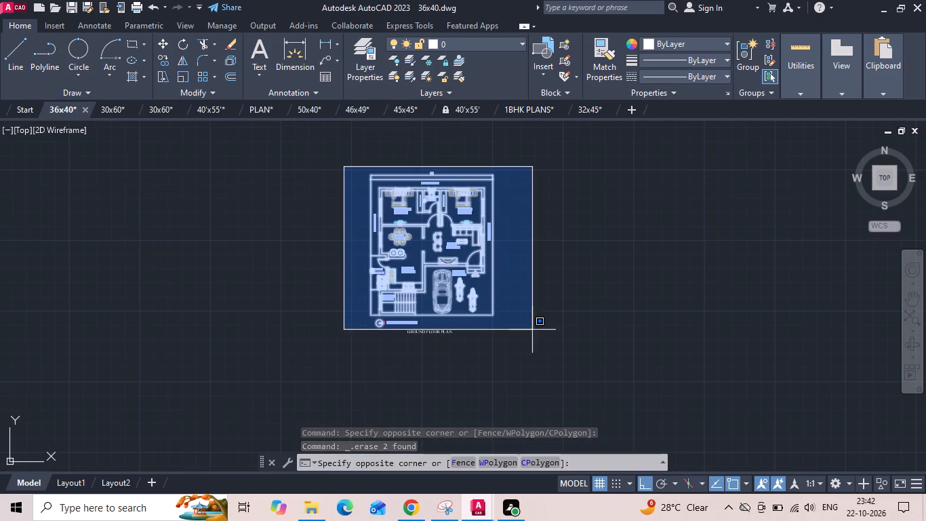
{"action": "left_click", "coordinate": [533, 359]}
{"action": "right_click", "coordinate": [532, 351]}
{"action": "left_click", "coordinate": [569, 144]}
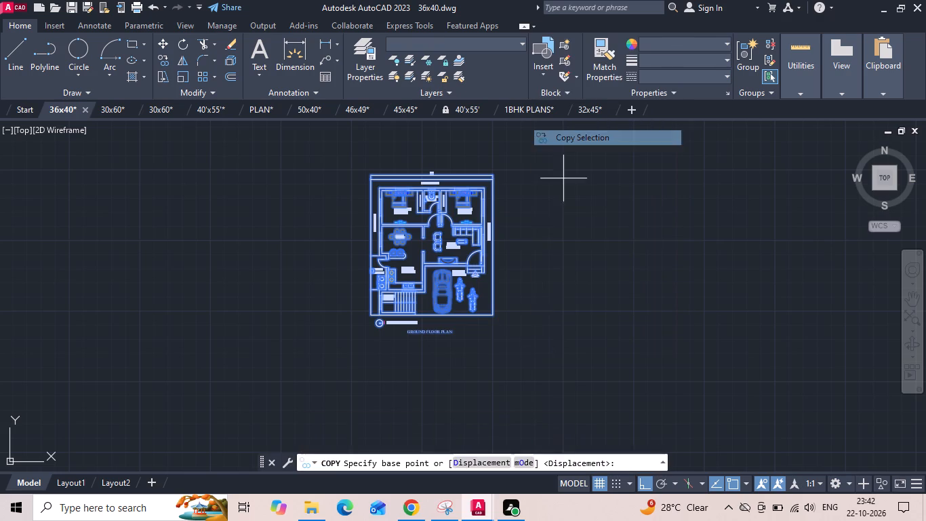
{"action": "left_click_drag", "start_coordinate": [605, 242], "coordinate": [630, 239]}
{"action": "left_click", "coordinate": [787, 225]}
{"action": "key", "text": "Escape"}
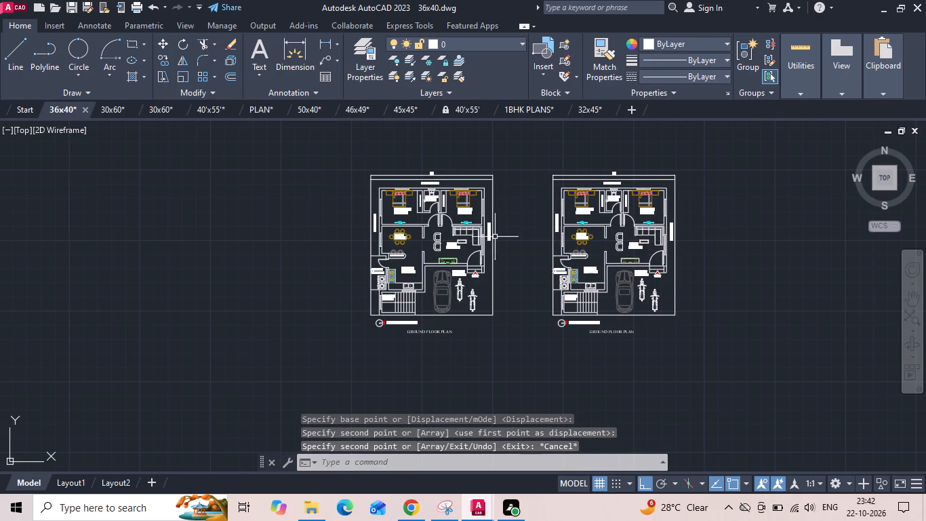
Add a vertical linear dimension for the plot's full depth, outside the UTILITY-side boundary of the original plan.
{"action": "scroll", "coordinate": [395, 200], "scroll_direction": "up", "scroll_amount": 2}
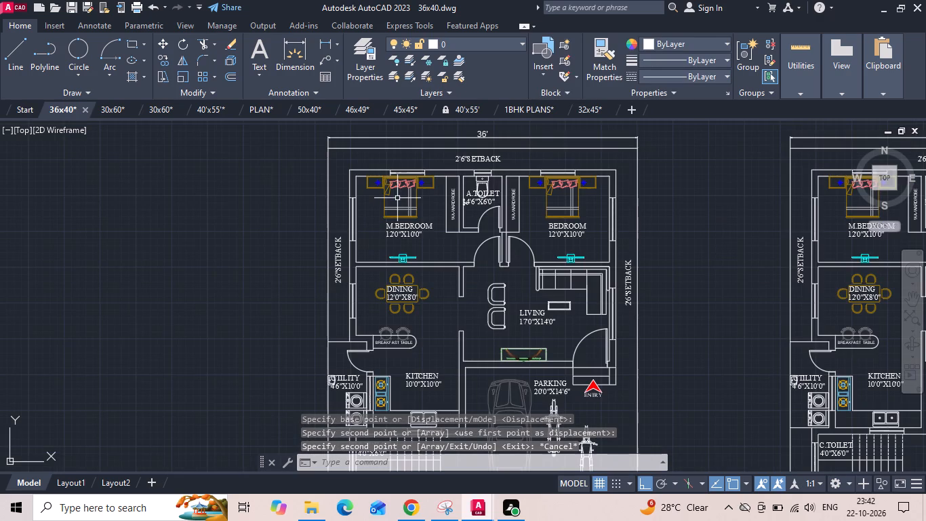
{"action": "type", "text": "DLI"}
{"action": "key", "text": "space"}
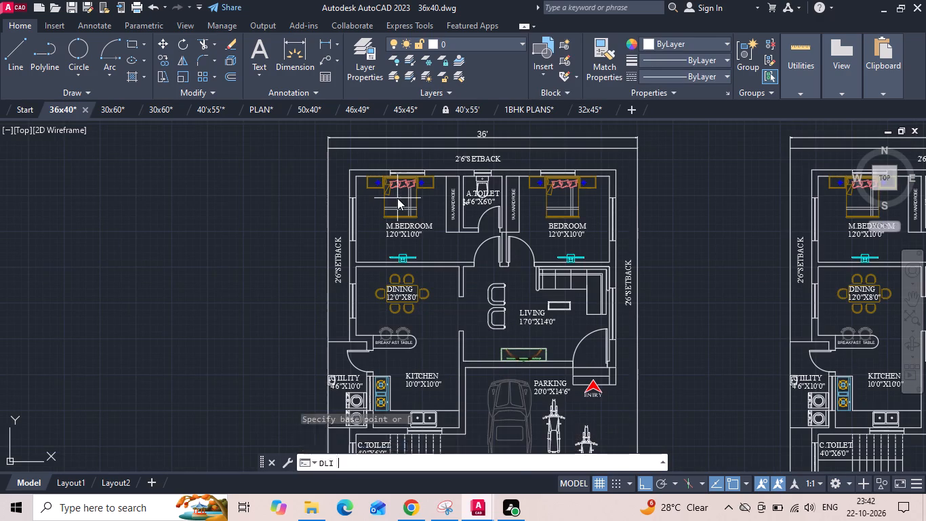
{"action": "scroll", "coordinate": [333, 117], "scroll_direction": "up", "scroll_amount": 2}
{"action": "left_click", "coordinate": [326, 149]}
{"action": "scroll", "coordinate": [326, 149], "scroll_direction": "down", "scroll_amount": 1}
{"action": "left_click", "coordinate": [327, 362]}
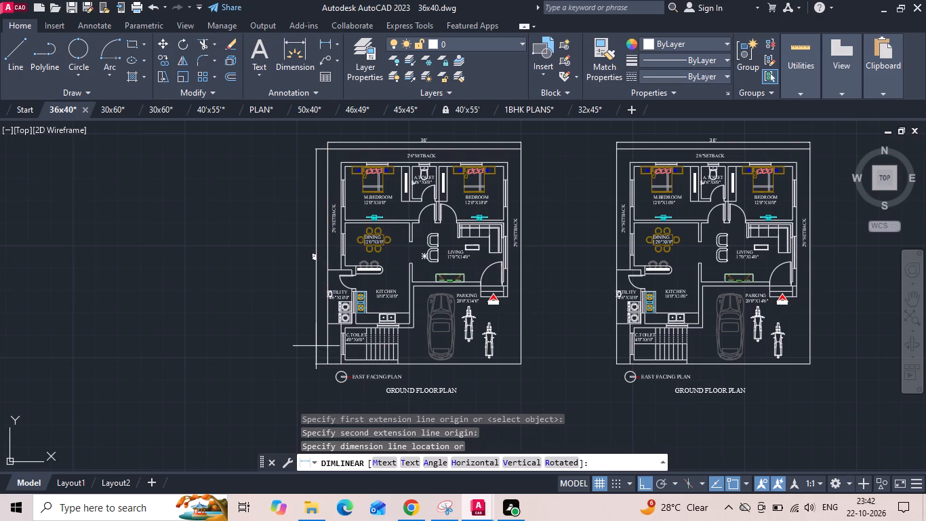
{"action": "left_click", "coordinate": [317, 342]}
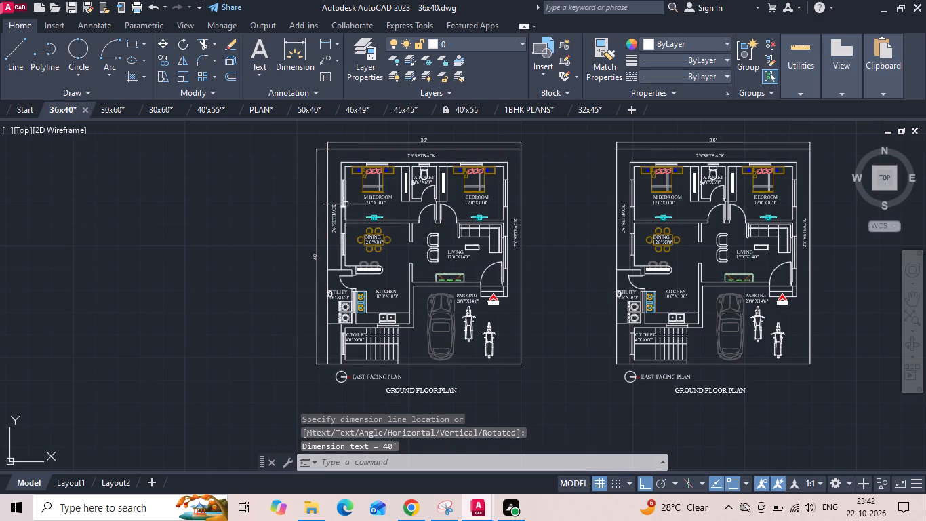
Hatch the bedroom outer walls, A.TOILET walls and M.BEDROOM–DINING wall of the original plan with SOLID in colour 0,0,0.
{"action": "type", "text": "H"}
{"action": "key", "text": "space"}
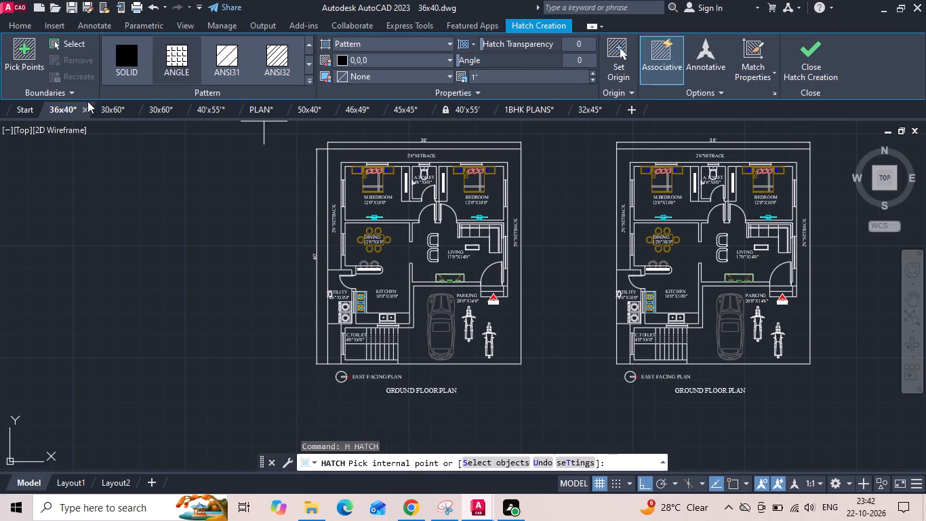
{"action": "left_click", "coordinate": [129, 60]}
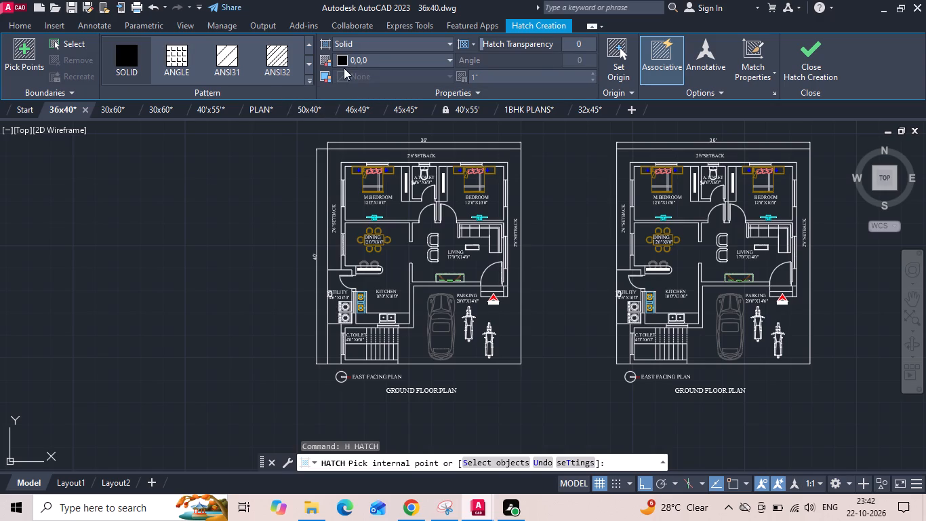
{"action": "scroll", "coordinate": [354, 170], "scroll_direction": "up", "scroll_amount": 3}
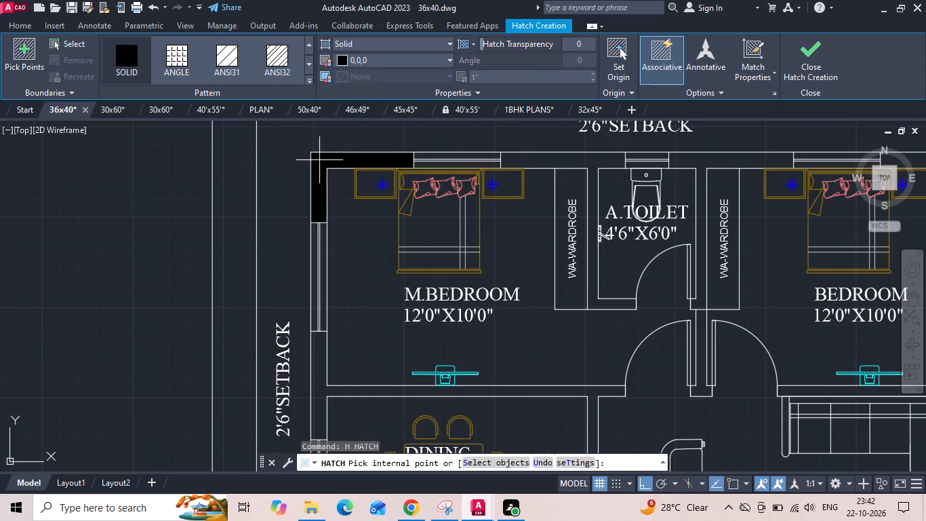
{"action": "left_click", "coordinate": [319, 160]}
{"action": "scroll", "coordinate": [319, 160], "scroll_direction": "down", "scroll_amount": 1}
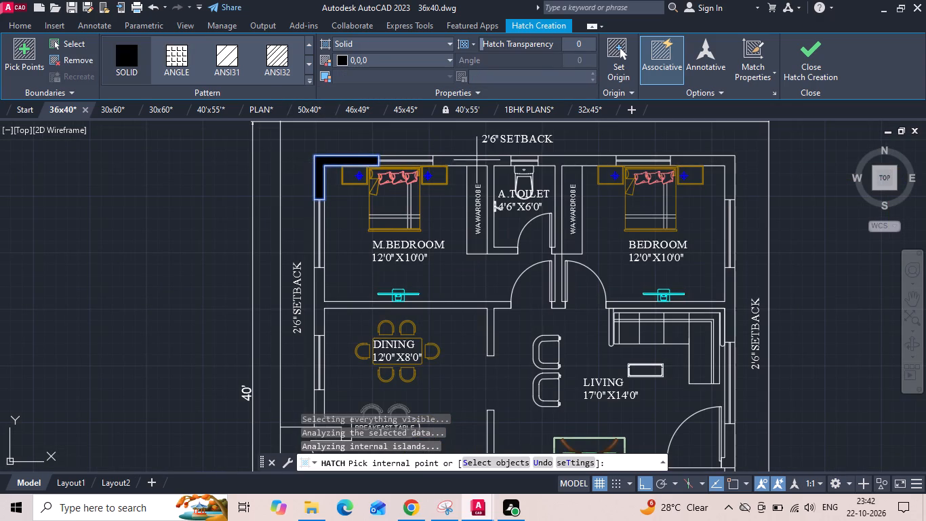
{"action": "left_click", "coordinate": [477, 158]}
{"action": "left_click", "coordinate": [571, 156]}
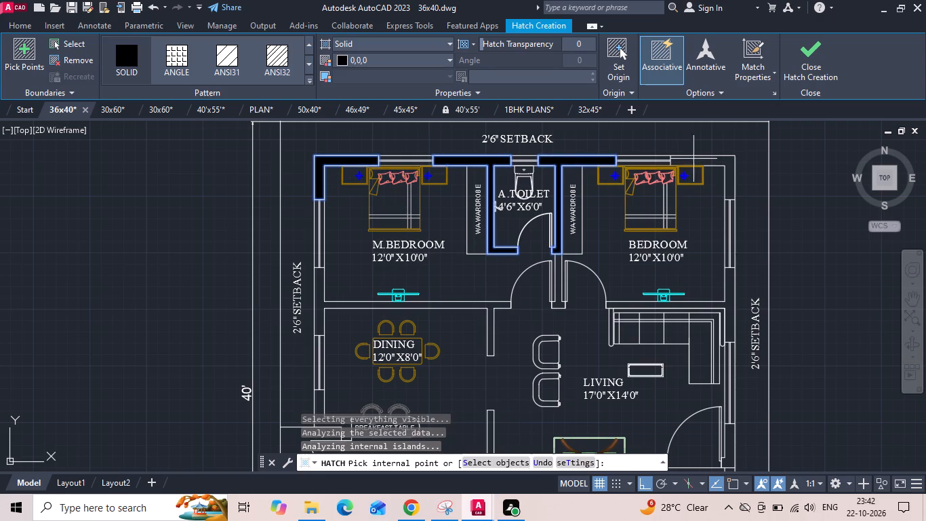
{"action": "left_click", "coordinate": [702, 159]}
{"action": "left_click", "coordinate": [321, 291]}
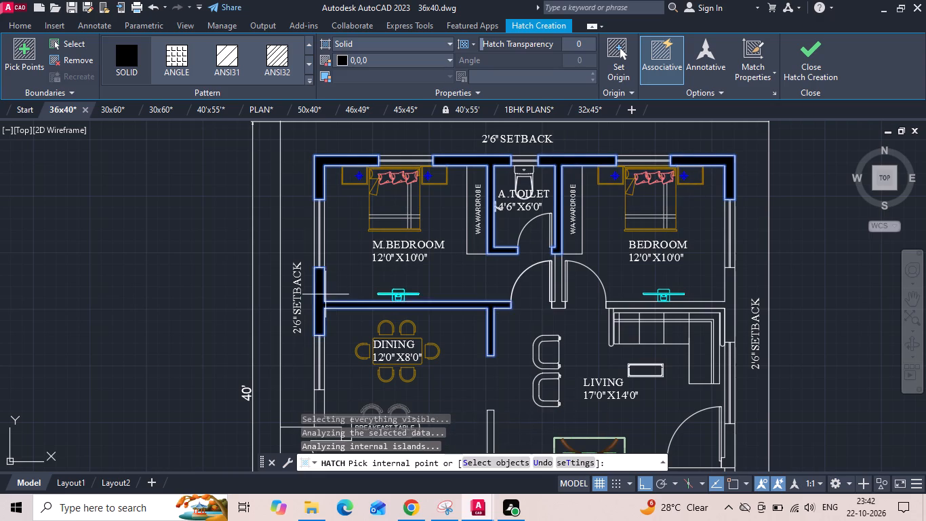
Hatch the outer walls beside DINING and UTILITY, the small kitchen door pier, and the wall between KITCHEN and C.TOILET in solid black.
{"action": "middle_click_drag", "start_coordinate": [408, 289], "coordinate": [386, 189]}
{"action": "left_click", "coordinate": [292, 311]}
{"action": "middle_click_drag", "start_coordinate": [385, 314], "coordinate": [374, 211]}
{"action": "left_click", "coordinate": [565, 185]}
{"action": "middle_click_drag", "start_coordinate": [351, 281], "coordinate": [346, 218]}
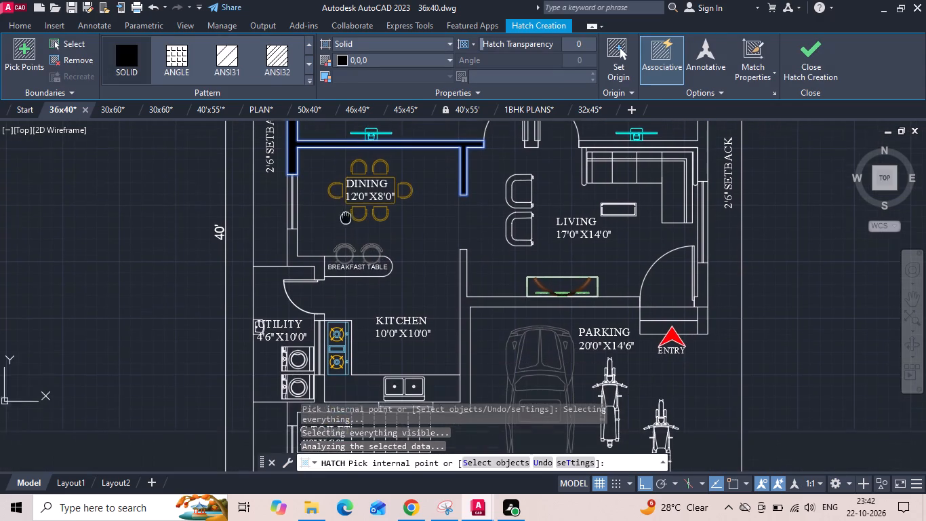
{"action": "middle_click_drag", "start_coordinate": [346, 218], "coordinate": [346, 216]}
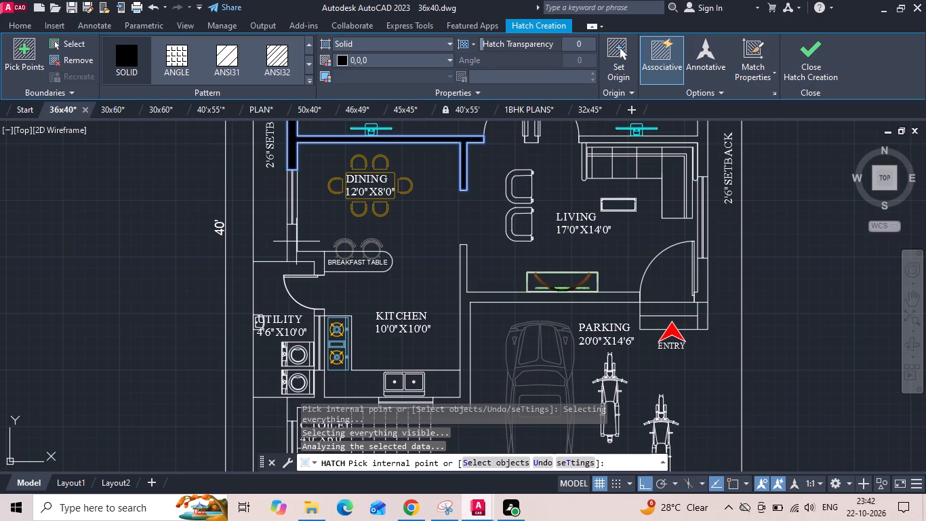
{"action": "left_click", "coordinate": [296, 243]}
{"action": "middle_click_drag", "start_coordinate": [391, 246], "coordinate": [386, 175]}
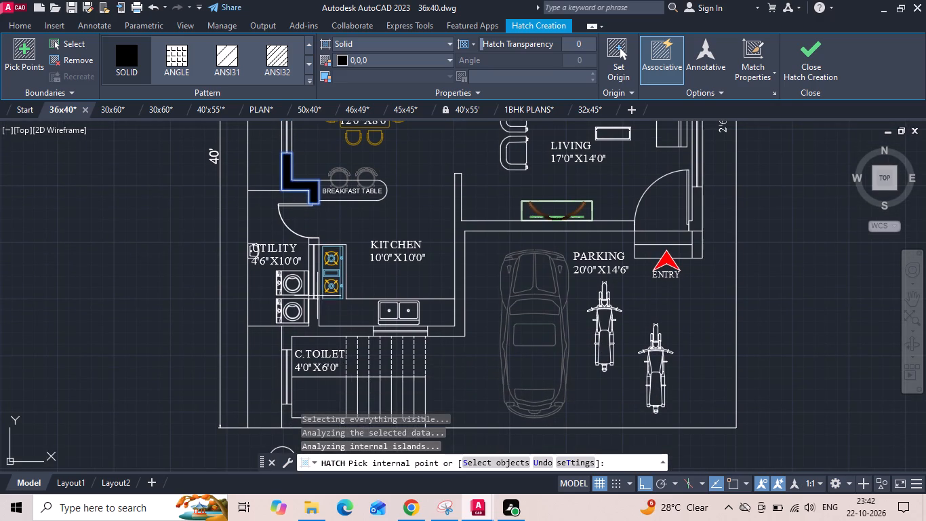
{"action": "left_click", "coordinate": [313, 242]}
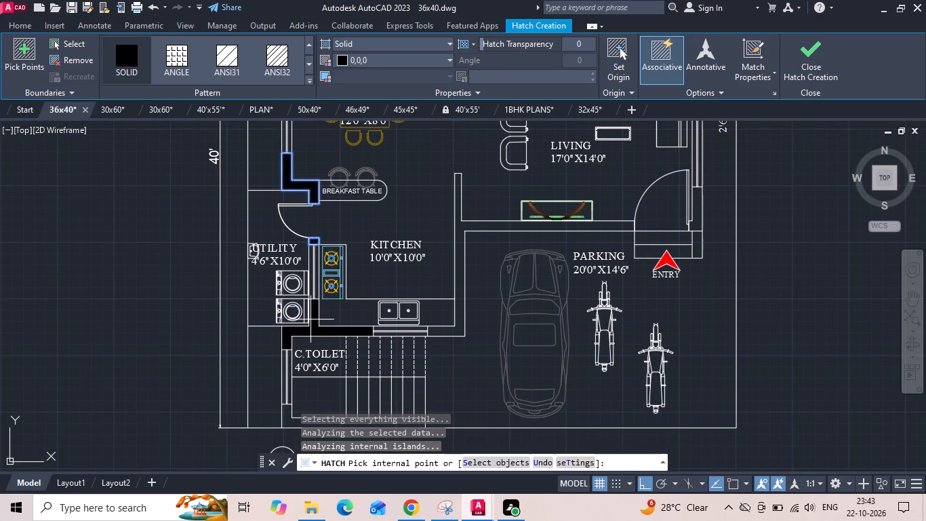
{"action": "left_click", "coordinate": [310, 320]}
Fill the wall along the bottom of C.TOILET and the staircase with the same solid black hatch.
{"action": "scroll", "coordinate": [303, 383], "scroll_direction": "down", "scroll_amount": 1}
{"action": "middle_click_drag", "start_coordinate": [304, 374], "coordinate": [307, 299]}
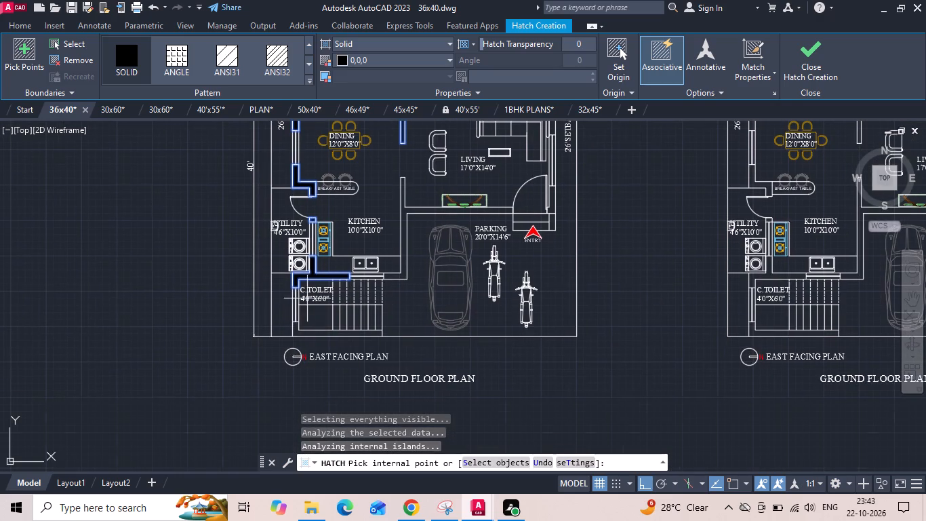
{"action": "left_click", "coordinate": [292, 331]}
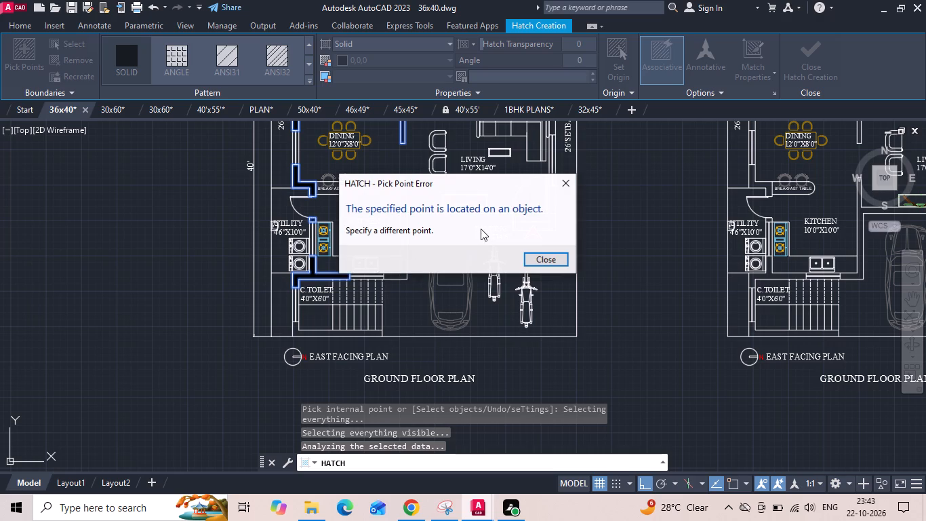
{"action": "left_click", "coordinate": [573, 180]}
{"action": "scroll", "coordinate": [342, 333], "scroll_direction": "up", "scroll_amount": 1}
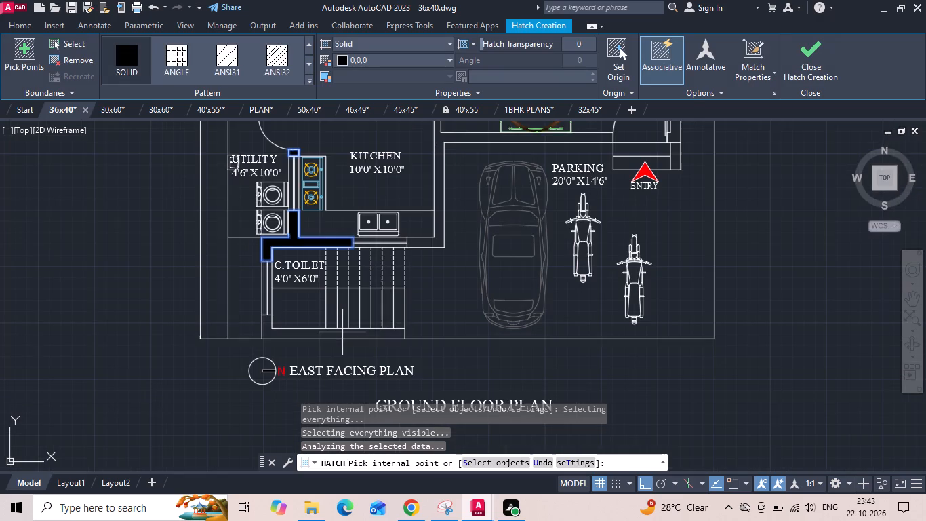
{"action": "left_click", "coordinate": [334, 334]}
Hatch the continuous KITCHEN–PARKING and LIVING–PARKING wall and the outer wall piece beside the entry door in solid black.
{"action": "middle_click_drag", "start_coordinate": [433, 256], "coordinate": [397, 422]}
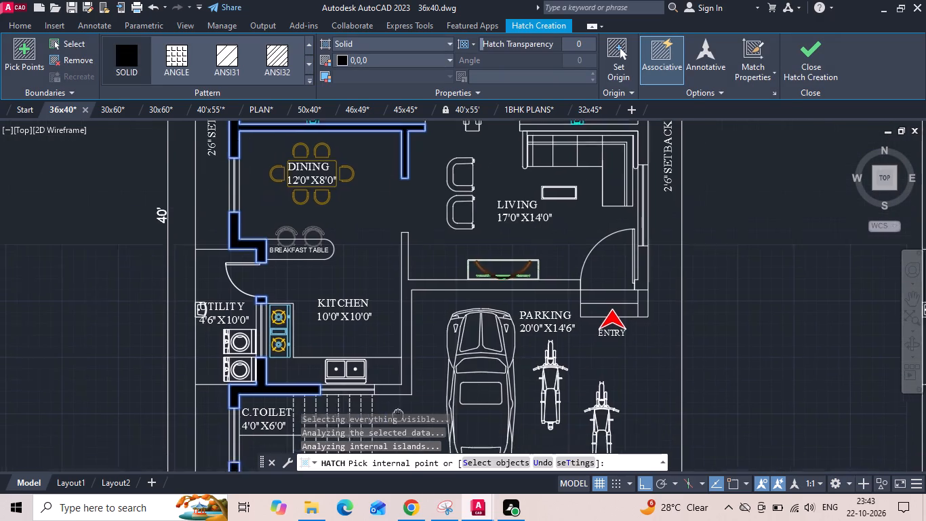
{"action": "middle_click_drag", "start_coordinate": [397, 422], "coordinate": [397, 423]}
{"action": "middle_click_drag", "start_coordinate": [395, 306], "coordinate": [395, 283]}
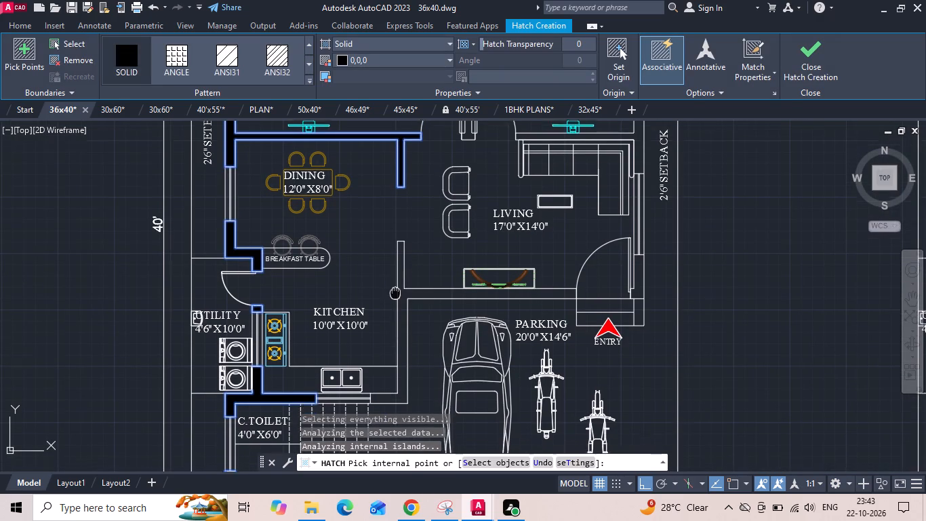
{"action": "middle_click_drag", "start_coordinate": [395, 283], "coordinate": [397, 266]}
{"action": "left_click", "coordinate": [401, 275]}
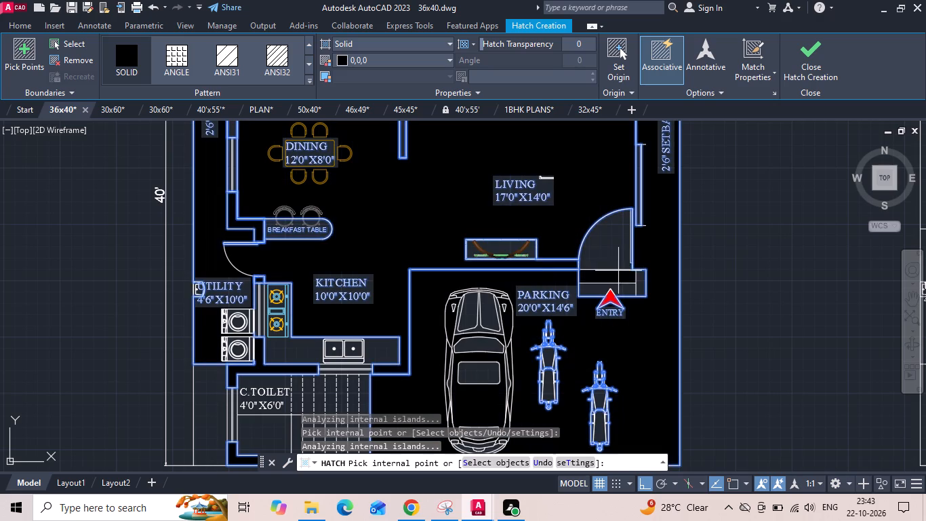
{"action": "key", "text": "ctrl+z"}
{"action": "left_click", "coordinate": [413, 267]}
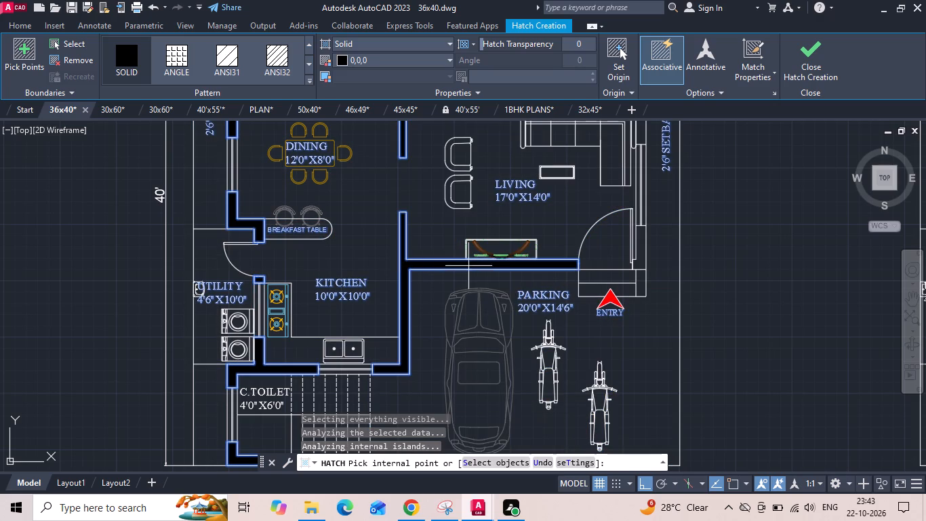
{"action": "left_click", "coordinate": [641, 259]}
Hatch the BEDROOM–LIVING wall with its adjoining outer wall, and the short wall between the two bedroom doors, then end the hatch.
{"action": "middle_click_drag", "start_coordinate": [581, 231], "coordinate": [573, 369]}
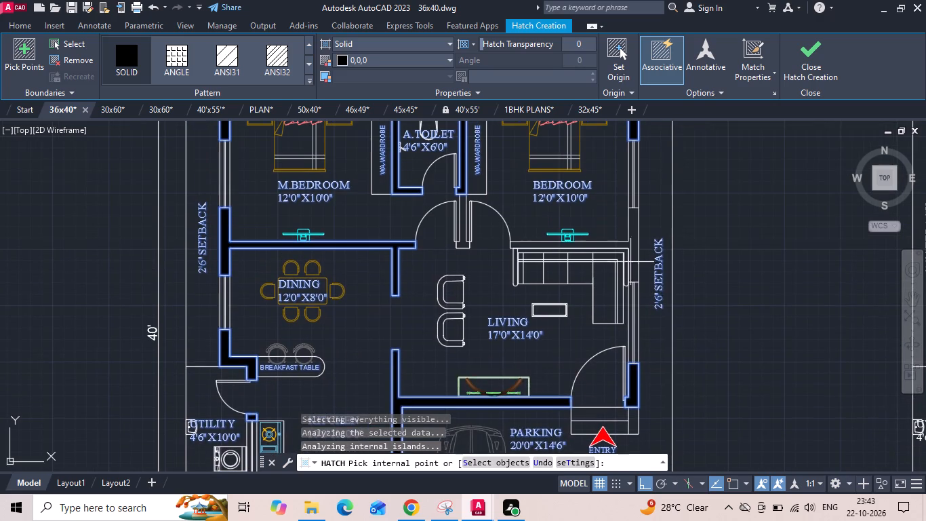
{"action": "middle_click_drag", "start_coordinate": [632, 246], "coordinate": [632, 291]}
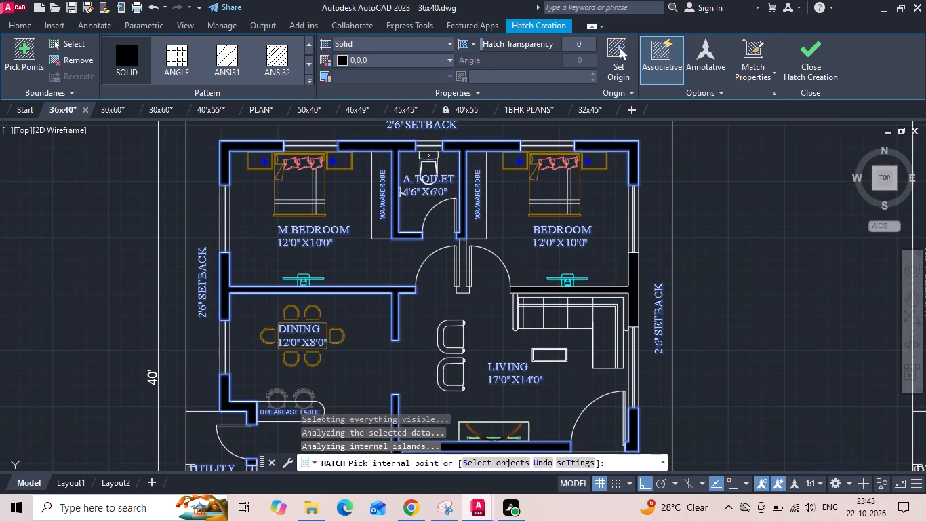
{"action": "left_click", "coordinate": [632, 291]}
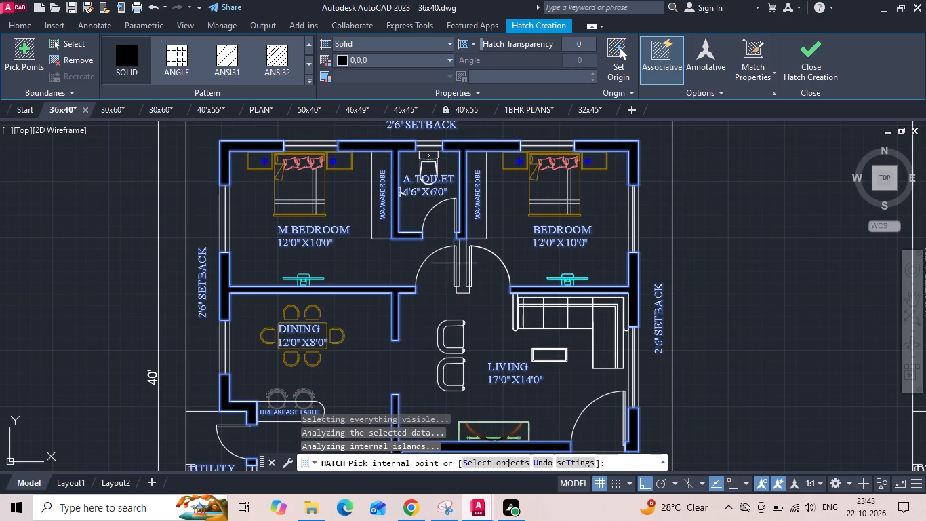
{"action": "scroll", "coordinate": [459, 263], "scroll_direction": "up", "scroll_amount": 1}
{"action": "left_click", "coordinate": [460, 259]}
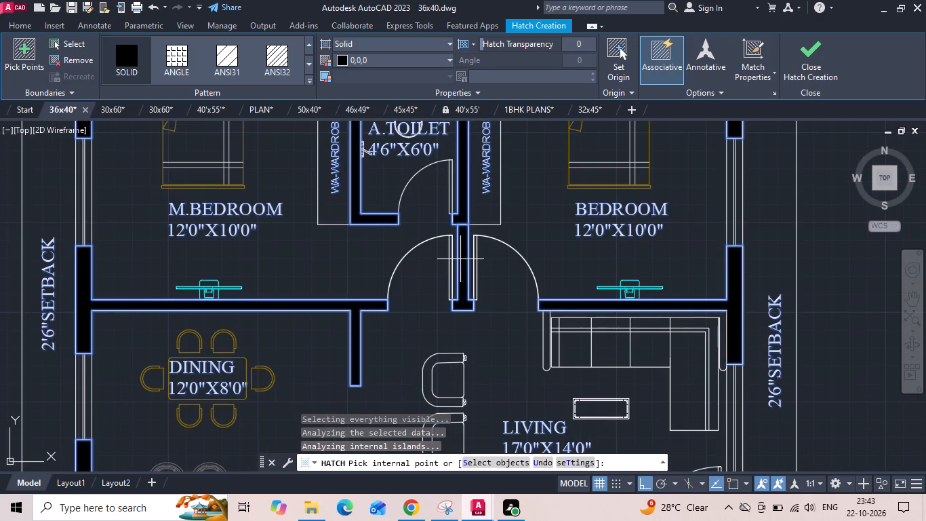
{"action": "key", "text": "Escape"}
Trim the line crossing the wall junction between A.TOILET and the short wall separating the bedroom doors.
{"action": "scroll", "coordinate": [454, 226], "scroll_direction": "up", "scroll_amount": 2}
{"action": "key", "text": "t"}
{"action": "key", "text": "r"}
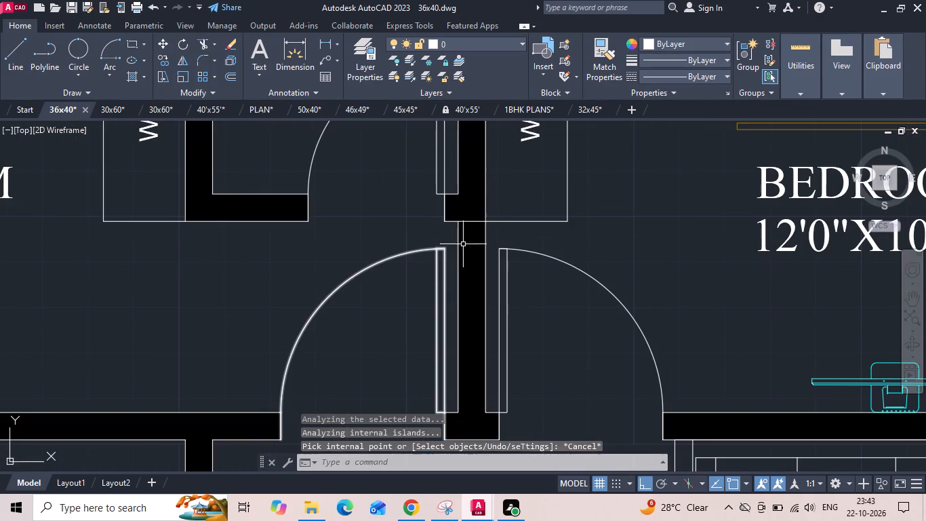
{"action": "key", "text": "space"}
{"action": "left_click", "coordinate": [468, 221]}
{"action": "scroll", "coordinate": [603, 239], "scroll_direction": "down", "scroll_amount": 2}
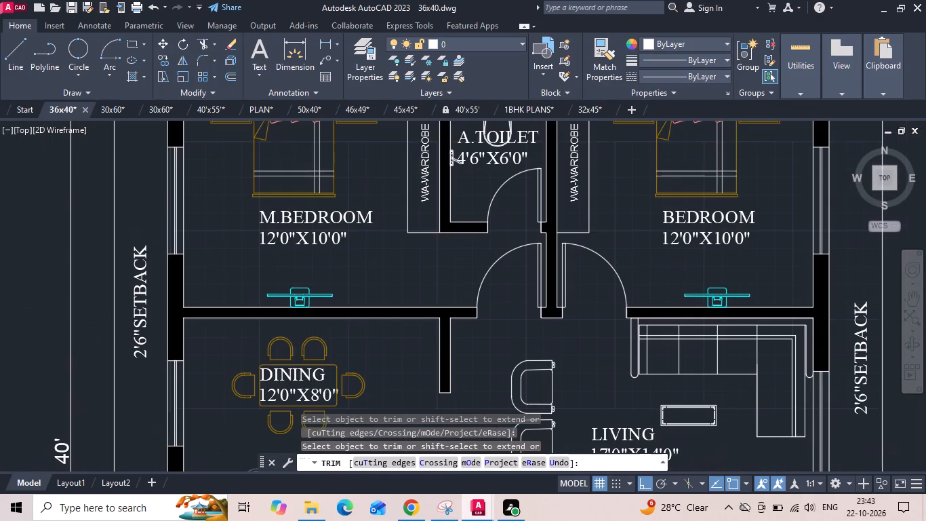
{"action": "key", "text": "Escape"}
Move the A.TOILET 4'6"X6'0" label down and slightly right, clear of the toilet fixture and the wall tap.
{"action": "scroll", "coordinate": [418, 242], "scroll_direction": "down", "scroll_amount": 2}
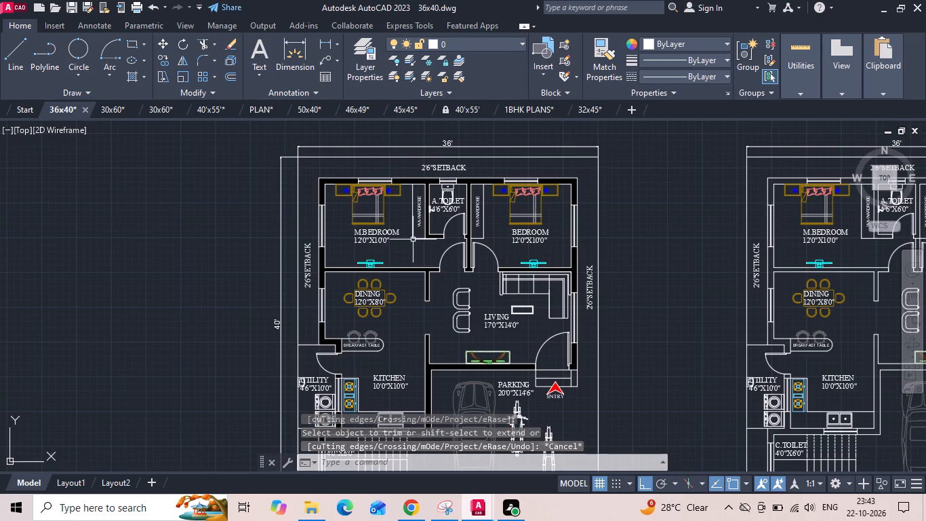
{"action": "scroll", "coordinate": [444, 209], "scroll_direction": "up", "scroll_amount": 2}
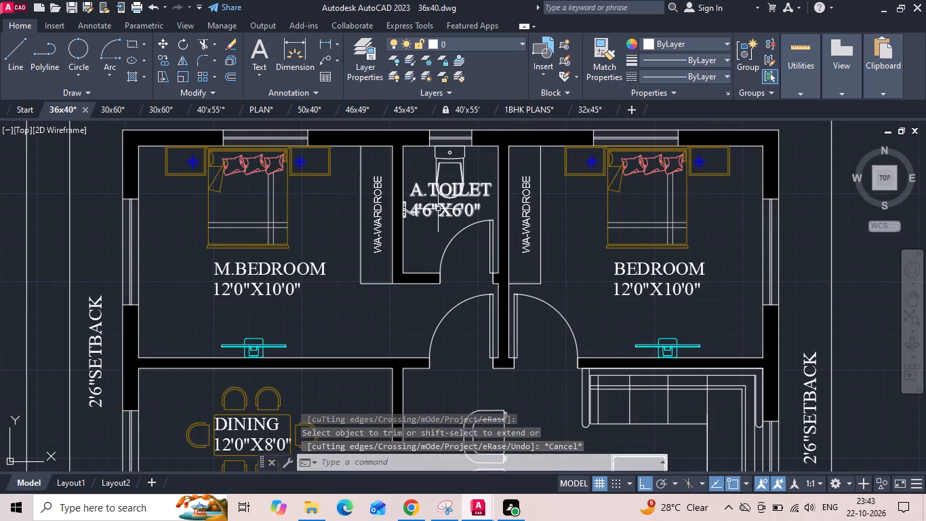
{"action": "left_click", "coordinate": [433, 213]}
{"action": "left_click", "coordinate": [432, 212]}
{"action": "left_click", "coordinate": [423, 216]}
{"action": "right_click", "coordinate": [423, 216]}
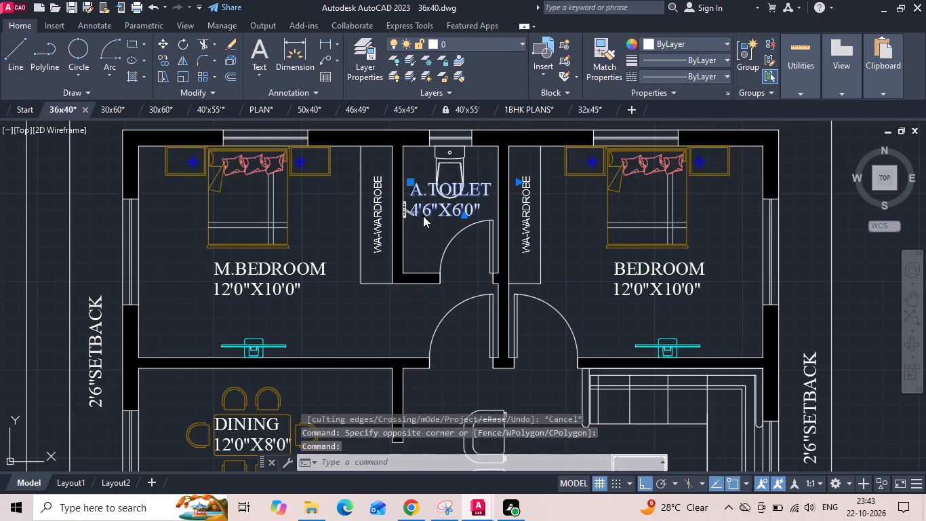
{"action": "left_click", "coordinate": [436, 247]}
{"action": "scroll", "coordinate": [441, 227], "scroll_direction": "up", "scroll_amount": 2}
{"action": "left_click_drag", "start_coordinate": [435, 225], "coordinate": [435, 242]}
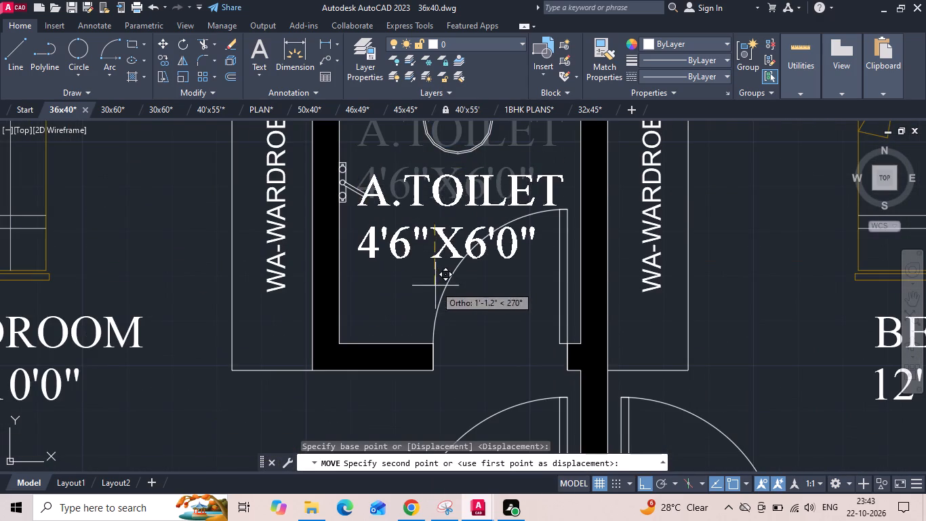
{"action": "left_click", "coordinate": [446, 278]}
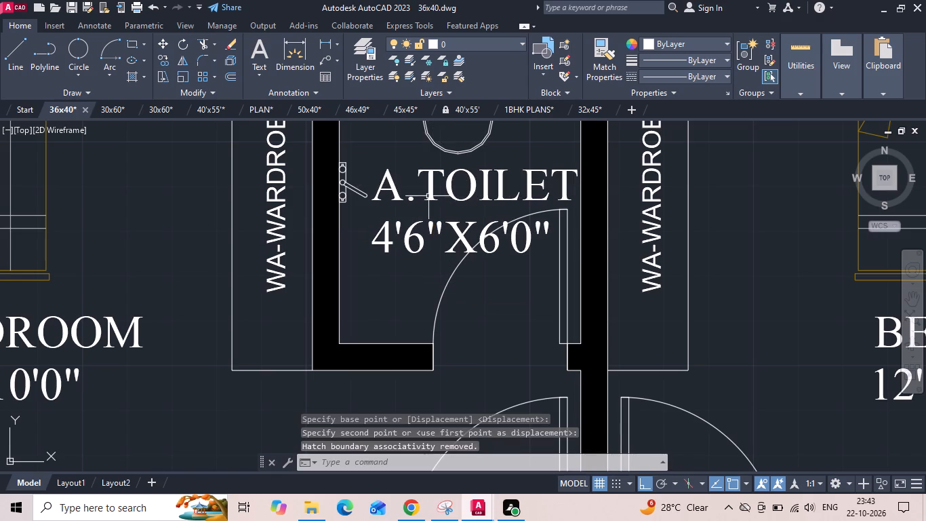
Set the text height of the whole A.TOILET 4'6"X6'0" label to 5".
{"action": "double_click", "coordinate": [429, 191]}
{"action": "key", "text": "ctrl+a"}
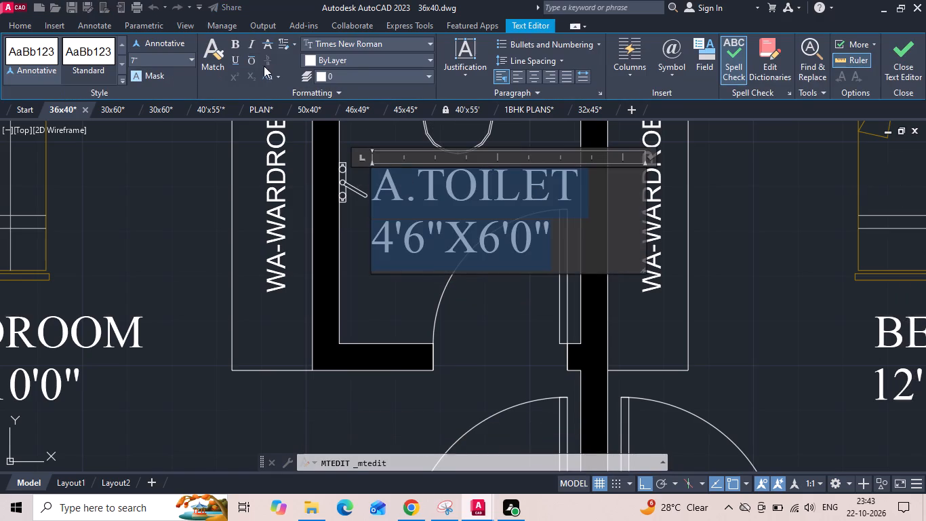
{"action": "left_click", "coordinate": [165, 62]}
{"action": "key", "text": "BackSpace"}
{"action": "type", "text": "5\""}
{"action": "key", "text": "Return"}
{"action": "scroll", "coordinate": [536, 307], "scroll_direction": "down", "scroll_amount": 1}
{"action": "left_click", "coordinate": [524, 306]}
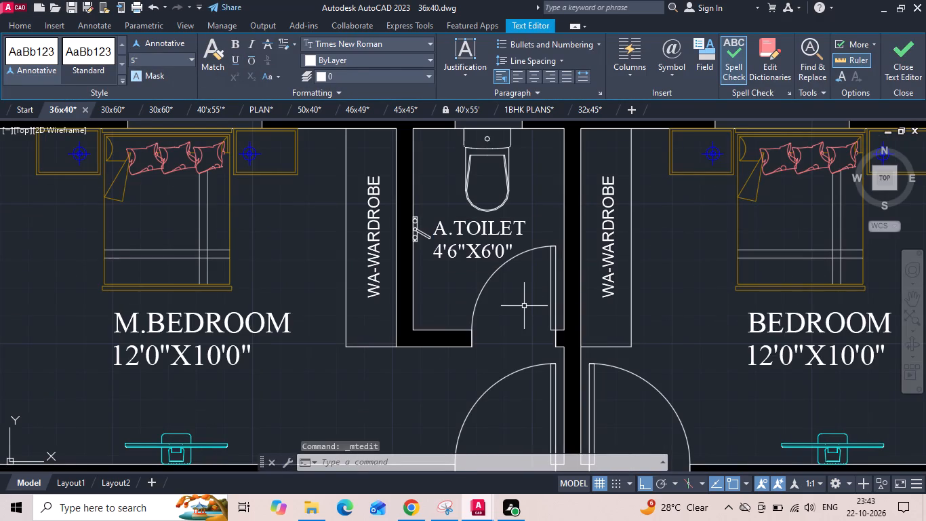
Save the 36x40 drawing.
{"action": "key", "text": "ctrl+s"}
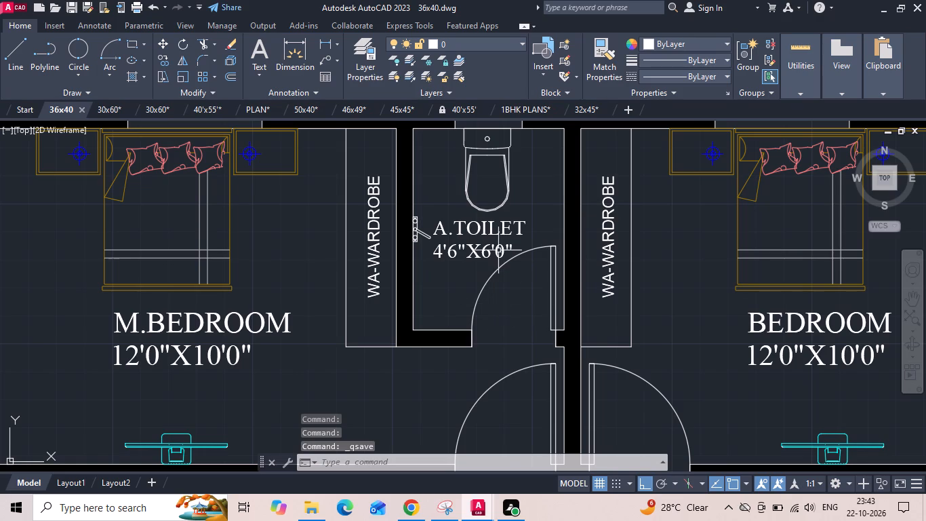
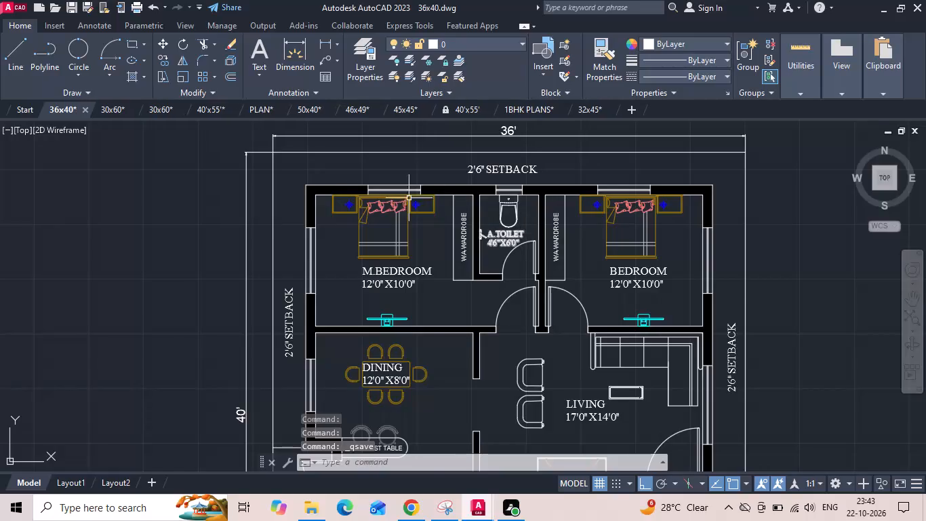
In the duplicate plan, erase both bedrooms' beds with side tables and the A.TOILET's toilet fixture and wall tap.
{"action": "scroll", "coordinate": [277, 198], "scroll_direction": "down", "scroll_amount": 2}
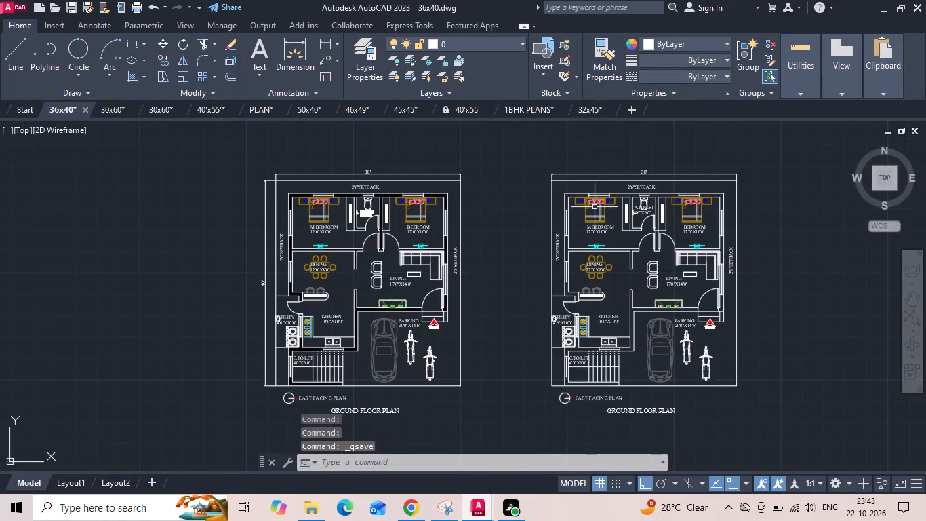
{"action": "scroll", "coordinate": [599, 207], "scroll_direction": "up", "scroll_amount": 1}
{"action": "left_click", "coordinate": [599, 207]}
{"action": "key", "text": "Delete"}
{"action": "scroll", "coordinate": [651, 218], "scroll_direction": "up", "scroll_amount": 1}
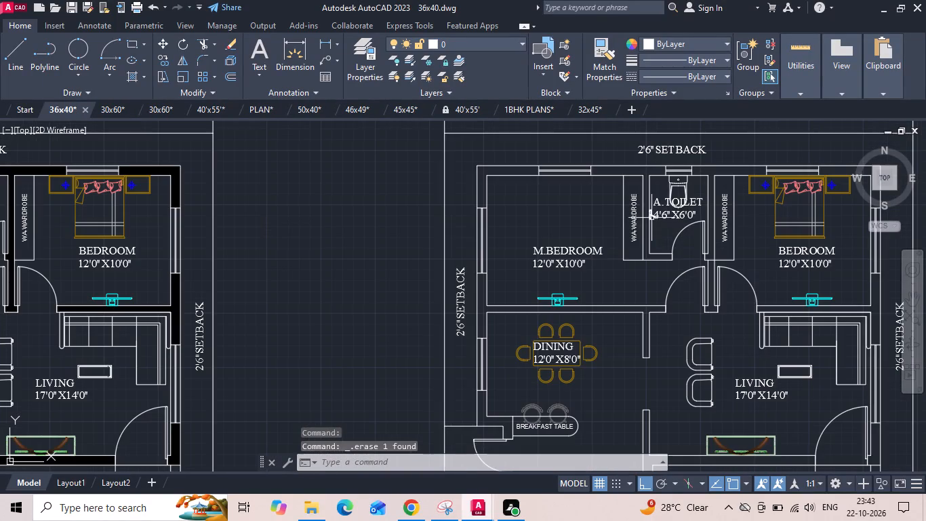
{"action": "left_click", "coordinate": [682, 184]}
{"action": "key", "text": "Delete"}
{"action": "scroll", "coordinate": [667, 221], "scroll_direction": "up", "scroll_amount": 2}
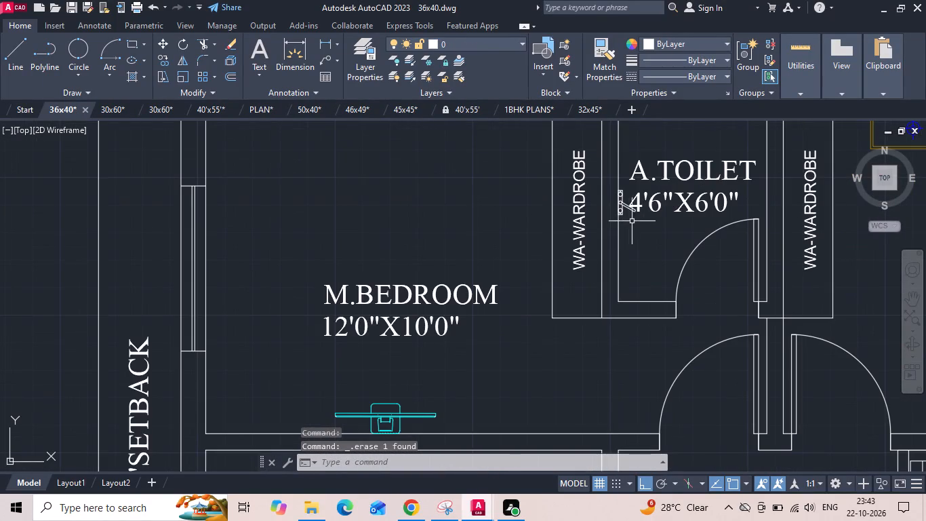
{"action": "left_click", "coordinate": [622, 208]}
{"action": "key", "text": "Delete"}
{"action": "scroll", "coordinate": [530, 206], "scroll_direction": "down", "scroll_amount": 1}
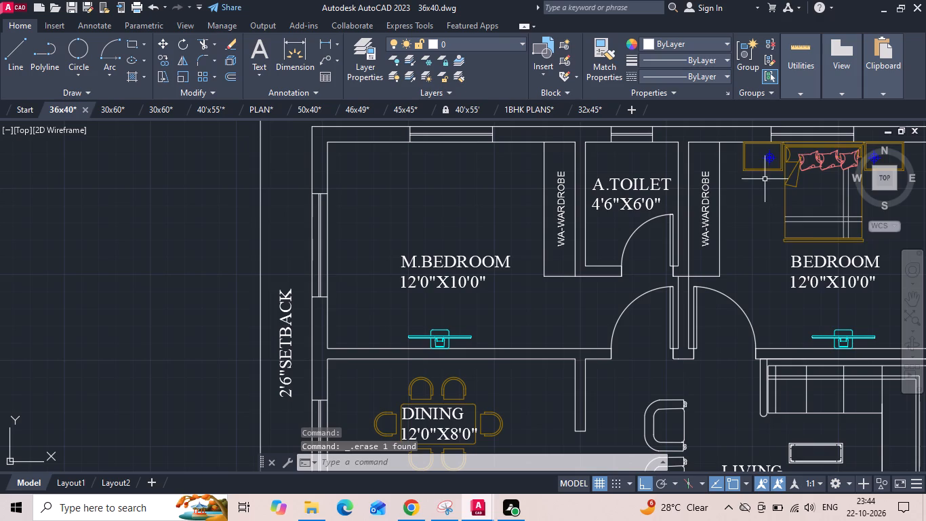
{"action": "left_click", "coordinate": [771, 171]}
{"action": "key", "text": "Delete"}
Erase the wardrobe front line and WA-WARDROBE label from BEDROOM in the duplicate plan.
{"action": "scroll", "coordinate": [585, 193], "scroll_direction": "down", "scroll_amount": 1}
{"action": "scroll", "coordinate": [677, 208], "scroll_direction": "up", "scroll_amount": 1}
{"action": "left_click_drag", "start_coordinate": [664, 161], "coordinate": [657, 191]}
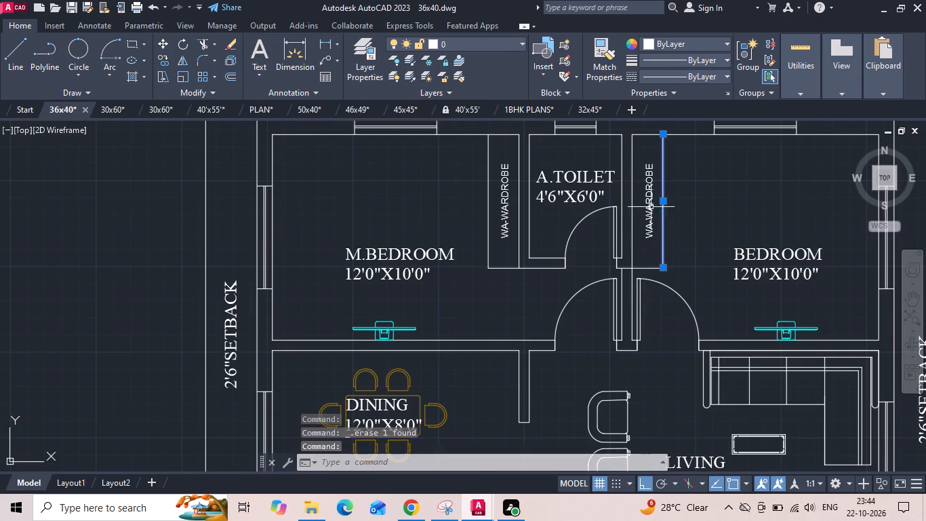
{"action": "left_click", "coordinate": [647, 219]}
{"action": "key", "text": "Delete"}
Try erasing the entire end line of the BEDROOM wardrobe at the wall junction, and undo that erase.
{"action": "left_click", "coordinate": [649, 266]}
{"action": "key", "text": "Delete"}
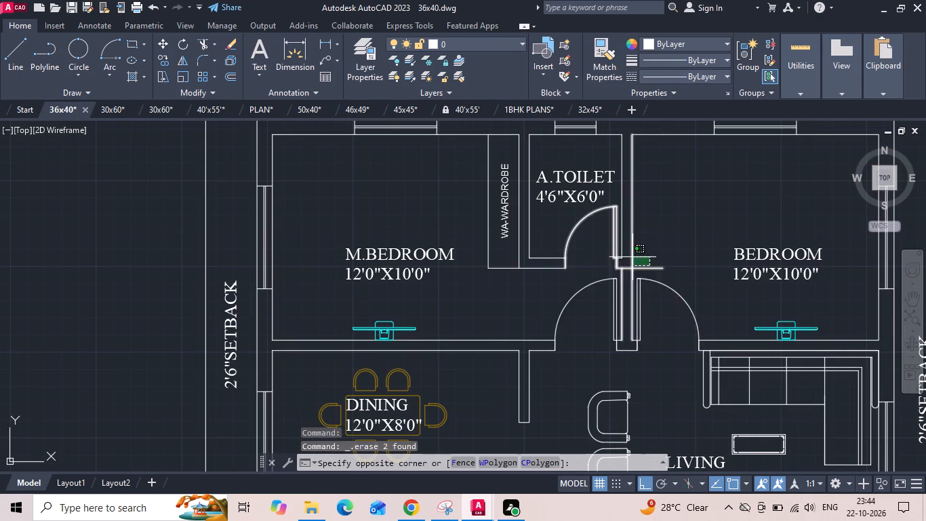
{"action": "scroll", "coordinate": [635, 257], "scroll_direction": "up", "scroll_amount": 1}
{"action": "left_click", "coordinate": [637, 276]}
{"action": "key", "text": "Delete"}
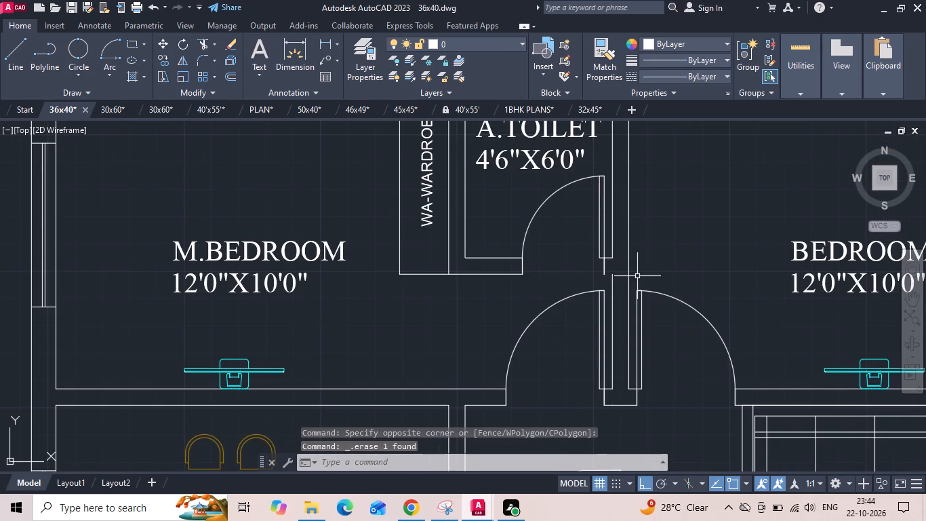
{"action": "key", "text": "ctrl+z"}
Trim the wardrobe end lines back to the walls in both bedrooms, including the segment crossing the wall below A.TOILET.
{"action": "scroll", "coordinate": [635, 275], "scroll_direction": "up", "scroll_amount": 2}
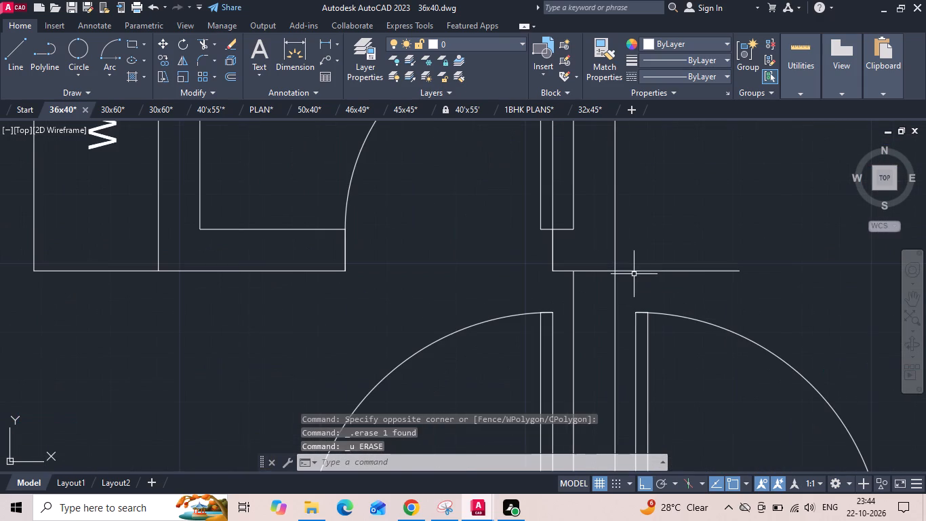
{"action": "type", "text": "TR"}
{"action": "key", "text": "space"}
{"action": "left_click", "coordinate": [602, 271]}
{"action": "left_click_drag", "start_coordinate": [662, 252], "coordinate": [658, 279]}
{"action": "scroll", "coordinate": [656, 277], "scroll_direction": "down", "scroll_amount": 2}
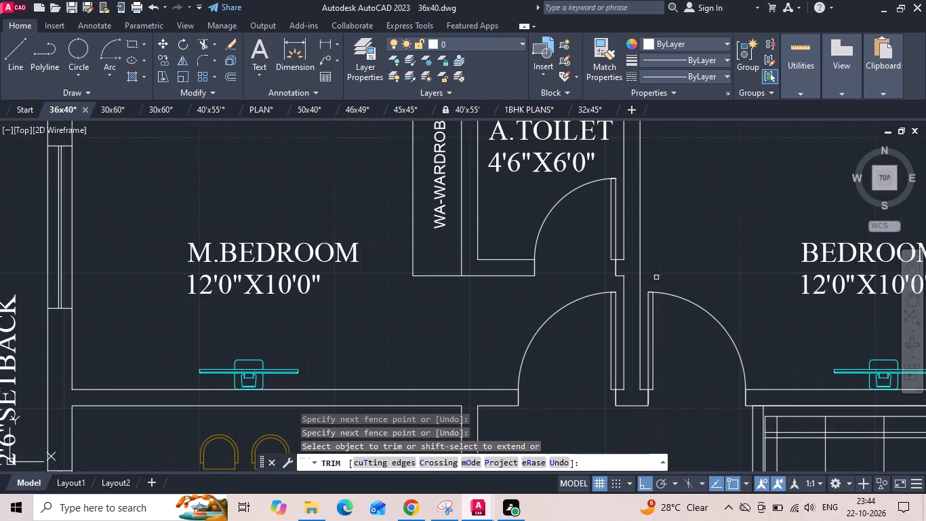
{"action": "left_click_drag", "start_coordinate": [451, 298], "coordinate": [441, 251]}
{"action": "key", "text": "Escape"}
Erase the M.BEDROOM wardrobe's front line and WA-WARDROBE label.
{"action": "left_click_drag", "start_coordinate": [441, 201], "coordinate": [430, 228]}
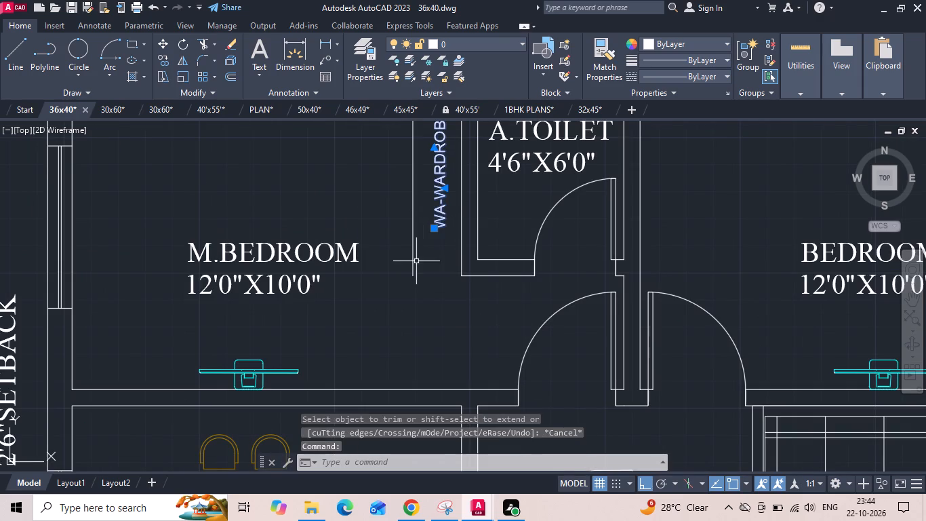
{"action": "left_click", "coordinate": [416, 262]}
{"action": "left_click", "coordinate": [404, 281]}
{"action": "key", "text": "Delete"}
Erase the TV units from M.BEDROOM and BEDROOM and the dining table set from DINING, keeping the room labels.
{"action": "scroll", "coordinate": [415, 214], "scroll_direction": "down", "scroll_amount": 2}
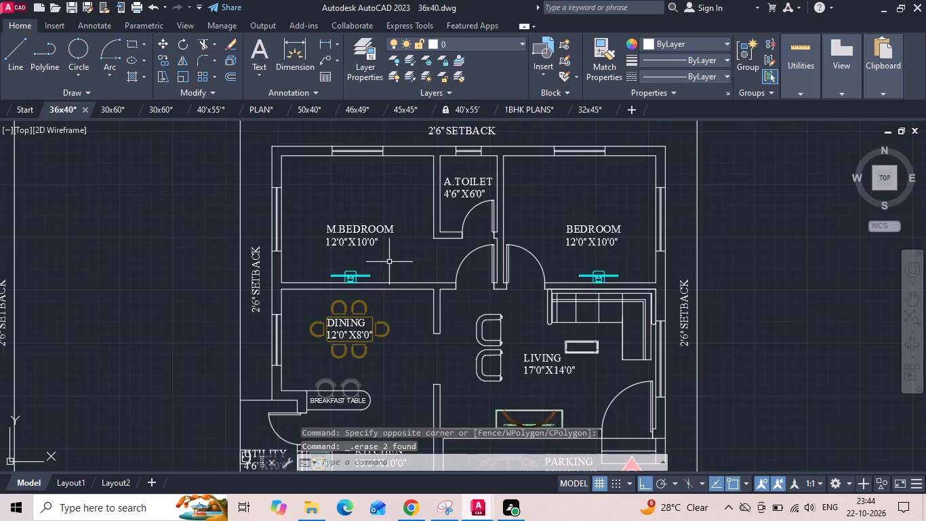
{"action": "left_click", "coordinate": [358, 275]}
{"action": "key", "text": "Delete"}
{"action": "left_click", "coordinate": [365, 326]}
{"action": "key", "text": "Escape"}
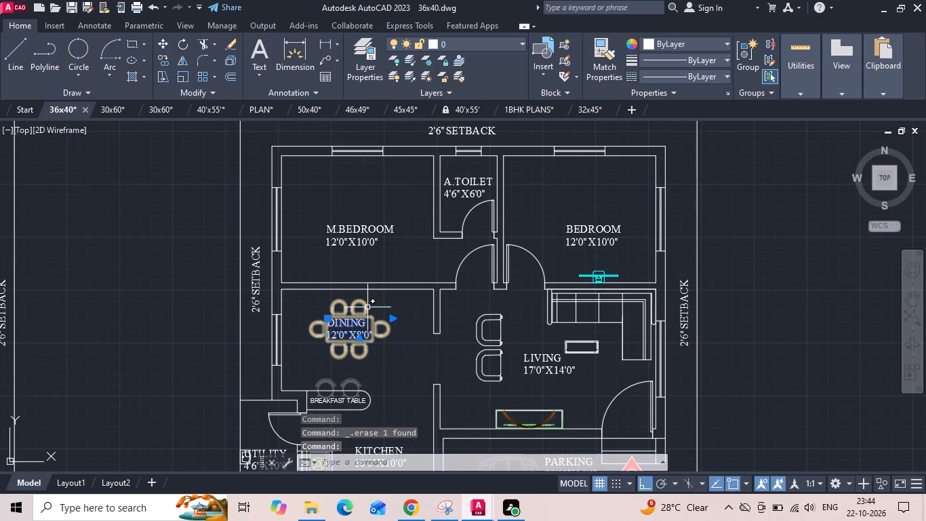
{"action": "key", "text": "Escape"}
{"action": "left_click", "coordinate": [378, 330]}
{"action": "left_click", "coordinate": [376, 321]}
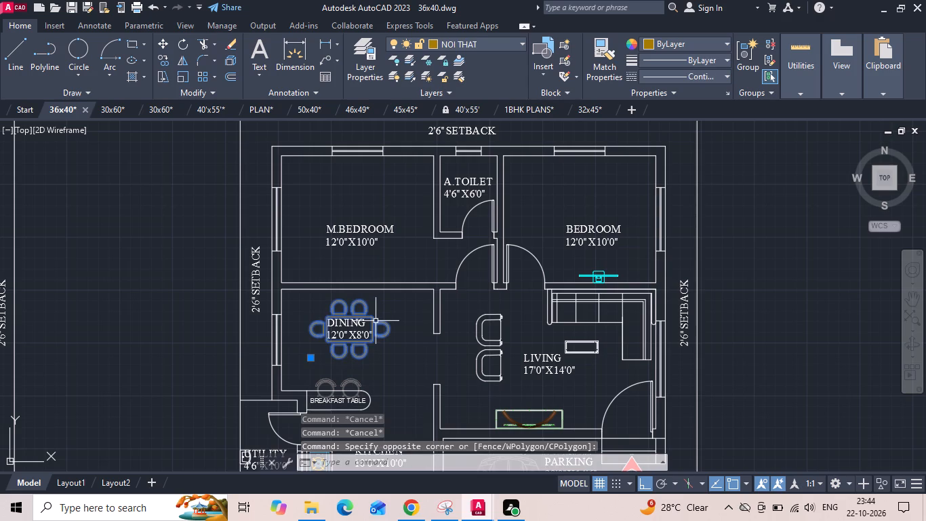
{"action": "key", "text": "Delete"}
{"action": "left_click", "coordinate": [592, 277]}
{"action": "key", "text": "Delete"}
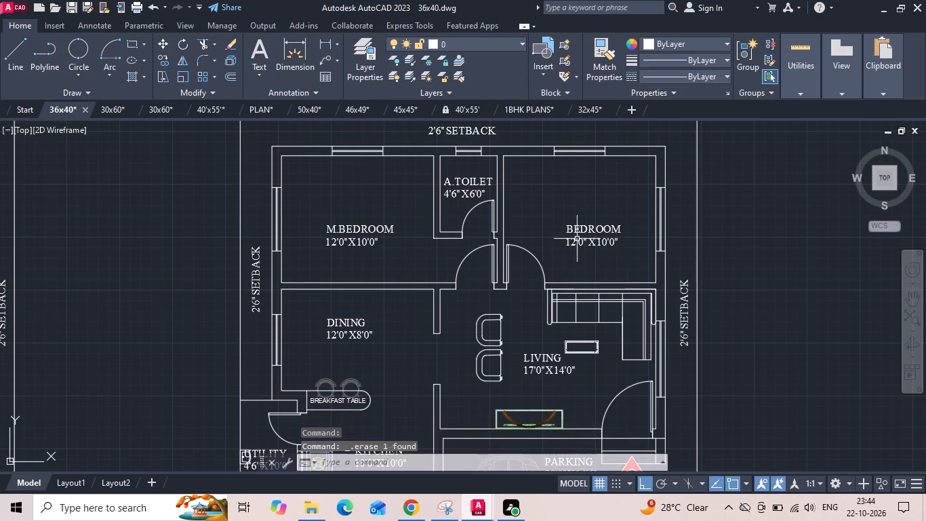
Erase the sofa, coffee table, two armchairs and TV unit from LIVING in the duplicate plan.
{"action": "scroll", "coordinate": [552, 147], "scroll_direction": "down", "scroll_amount": 1}
{"action": "scroll", "coordinate": [547, 301], "scroll_direction": "up", "scroll_amount": 1}
{"action": "left_click", "coordinate": [599, 221]}
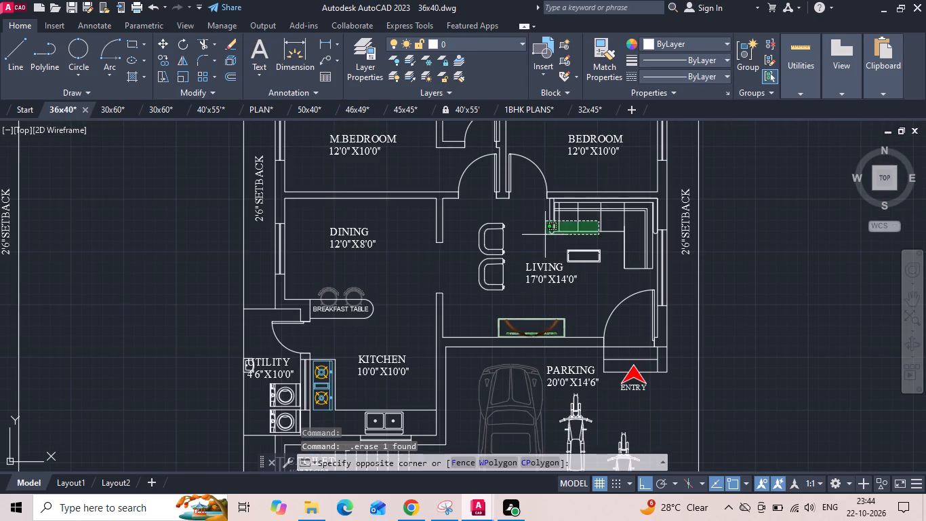
{"action": "left_click", "coordinate": [525, 237]}
{"action": "key", "text": "Delete"}
{"action": "left_click_drag", "start_coordinate": [523, 237], "coordinate": [502, 248]}
{"action": "left_click", "coordinate": [479, 256]}
{"action": "key", "text": "Delete"}
{"action": "left_click_drag", "start_coordinate": [533, 309], "coordinate": [524, 318]}
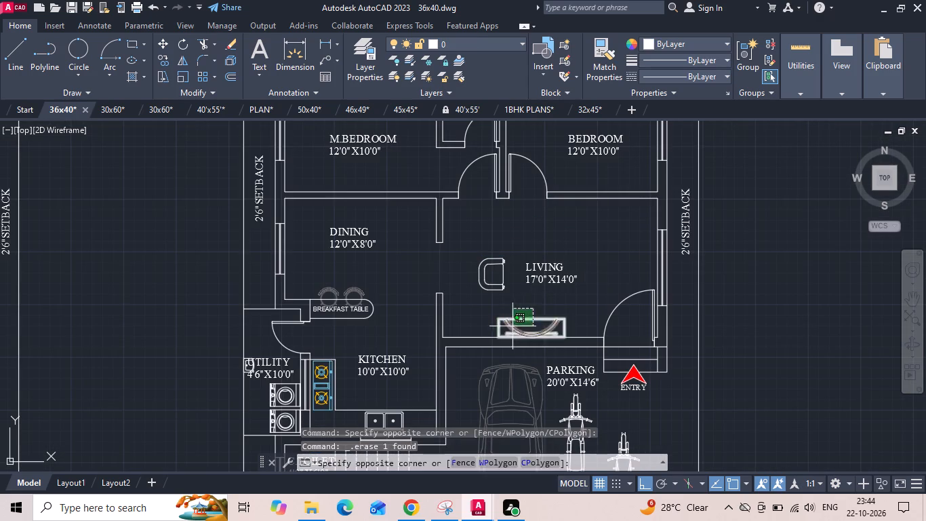
{"action": "left_click", "coordinate": [511, 326]}
{"action": "key", "text": "Delete"}
{"action": "left_click_drag", "start_coordinate": [508, 247], "coordinate": [493, 280]}
{"action": "left_click", "coordinate": [485, 293]}
{"action": "key", "text": "Delete"}
Erase the two chairs at the BREAKFAST TABLE in the duplicate plan.
{"action": "middle_click_drag", "start_coordinate": [498, 267], "coordinate": [511, 215]}
{"action": "scroll", "coordinate": [514, 204], "scroll_direction": "down", "scroll_amount": 1}
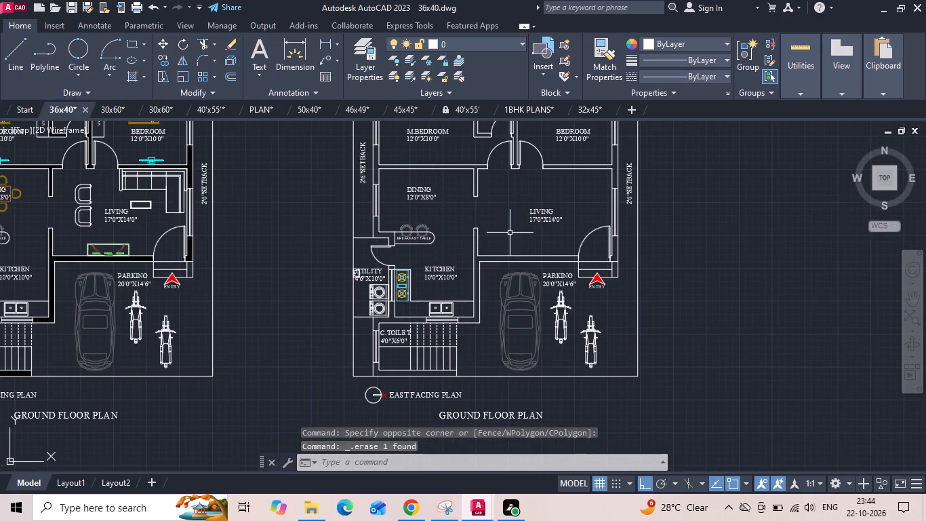
{"action": "scroll", "coordinate": [421, 260], "scroll_direction": "up", "scroll_amount": 1}
{"action": "left_click_drag", "start_coordinate": [434, 197], "coordinate": [424, 206]}
{"action": "left_click", "coordinate": [390, 210]}
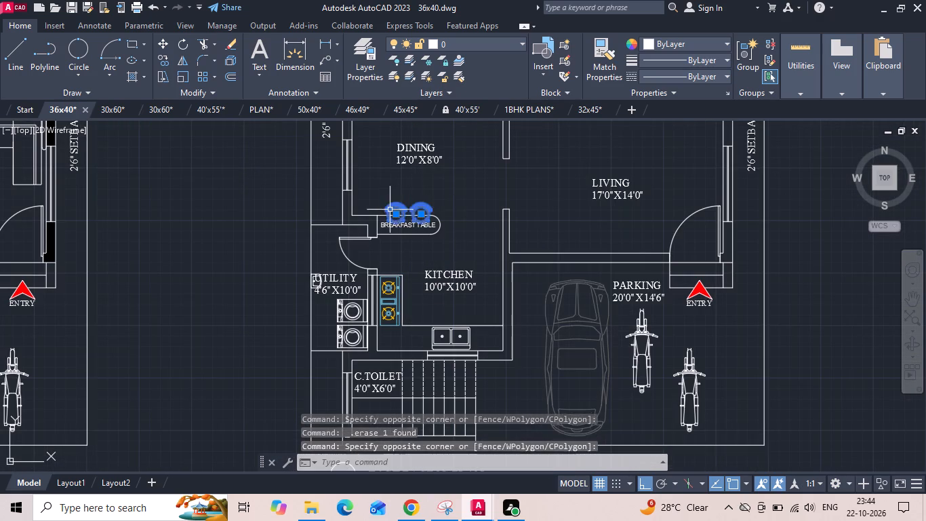
{"action": "key", "text": "Delete"}
Erase the washing machines and the small wall fixture overlapping the label in UTILITY.
{"action": "left_click", "coordinate": [350, 303]}
{"action": "key", "text": "Delete"}
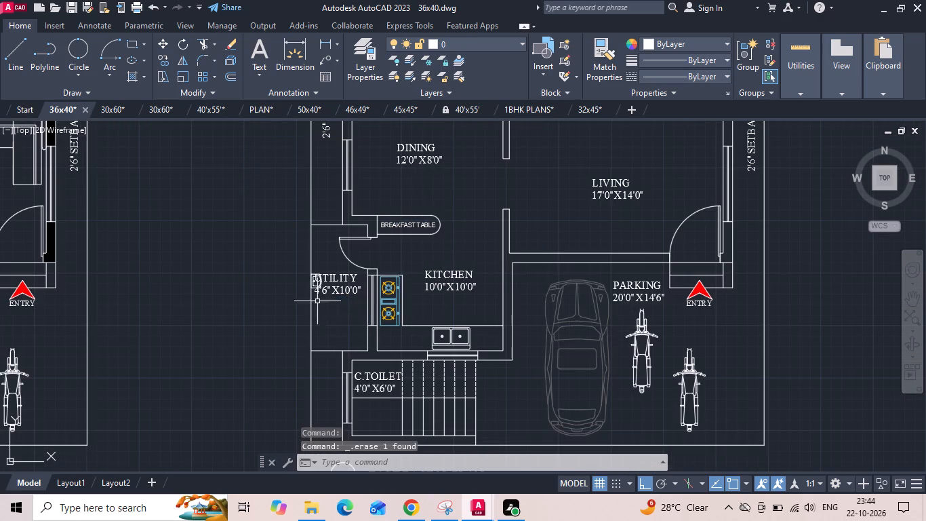
{"action": "scroll", "coordinate": [315, 292], "scroll_direction": "up", "scroll_amount": 1}
{"action": "left_click", "coordinate": [312, 274]}
{"action": "key", "text": "Delete"}
Erase the stove and the double sink from KITCHEN, keeping the counter outline.
{"action": "left_click", "coordinate": [427, 277]}
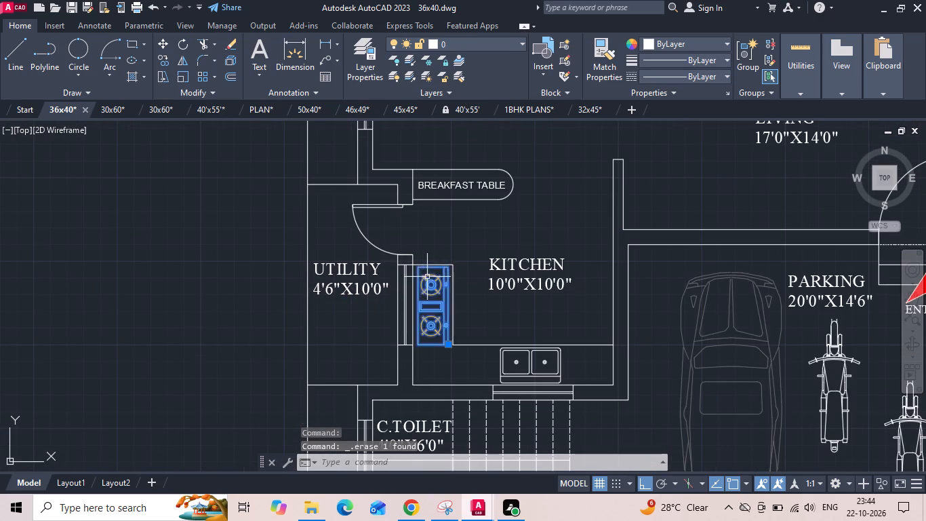
{"action": "key", "text": "Delete"}
{"action": "left_click_drag", "start_coordinate": [506, 355], "coordinate": [500, 362]}
{"action": "left_click", "coordinate": [496, 366]}
{"action": "key", "text": "Delete"}
Erase the car and both motorcycles from PARKING in the duplicate plan.
{"action": "scroll", "coordinate": [468, 271], "scroll_direction": "down", "scroll_amount": 1}
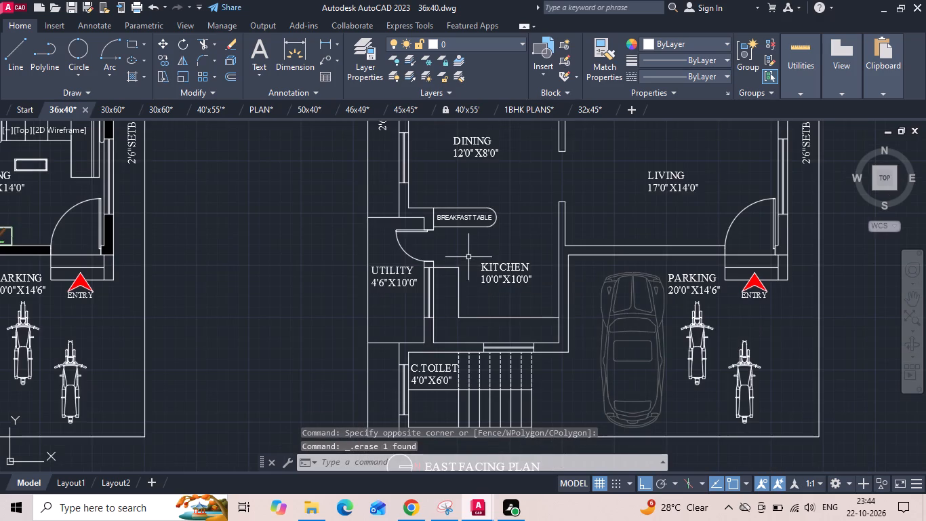
{"action": "scroll", "coordinate": [472, 249], "scroll_direction": "down", "scroll_amount": 1}
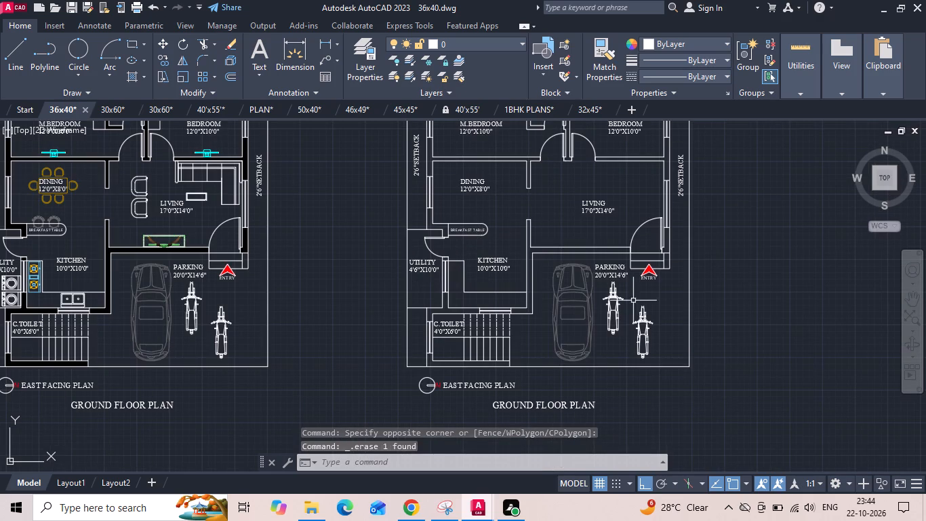
{"action": "left_click_drag", "start_coordinate": [662, 313], "coordinate": [639, 329]}
{"action": "left_click", "coordinate": [567, 343]}
{"action": "key", "text": "Delete"}
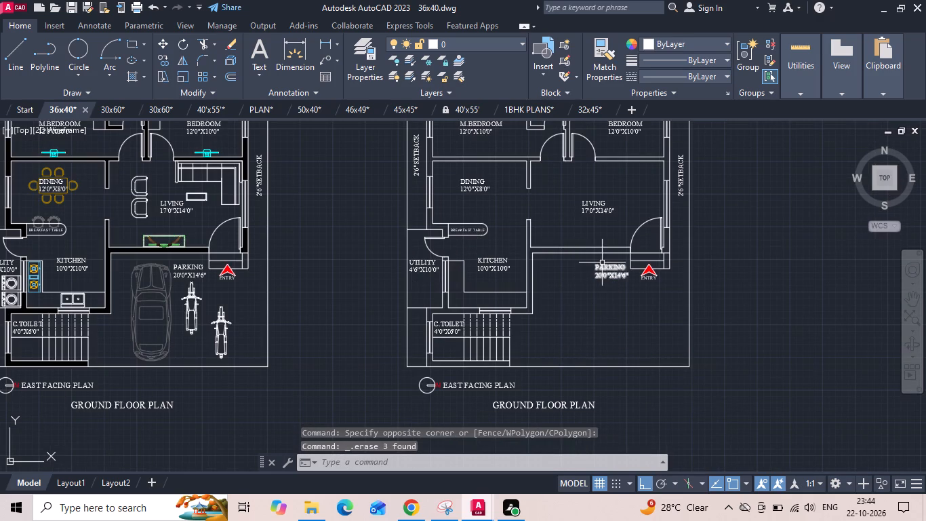
Move the PARKING 20'0"X14'6" label down and slightly left, toward the middle of the parking area.
{"action": "left_click", "coordinate": [602, 263]}
{"action": "right_click", "coordinate": [602, 263]}
{"action": "left_click", "coordinate": [588, 284]}
{"action": "right_click", "coordinate": [587, 285]}
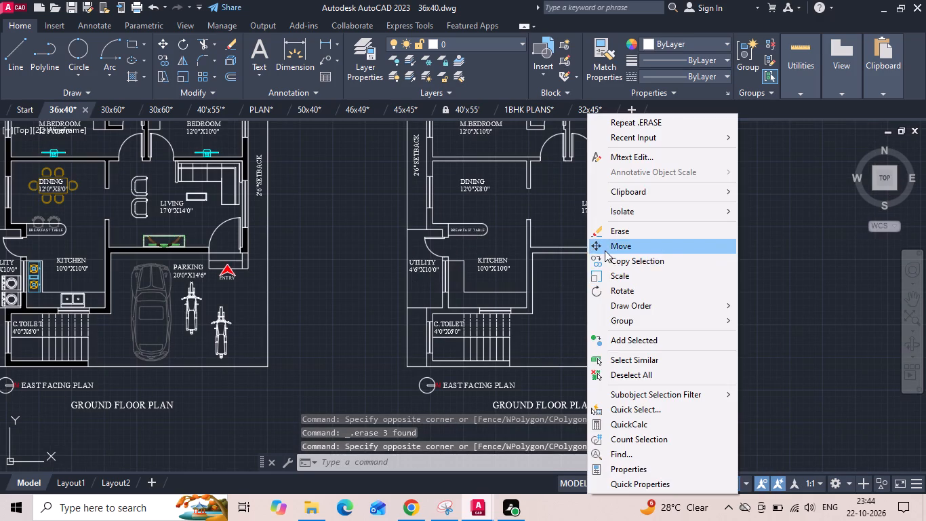
{"action": "left_click", "coordinate": [605, 250]}
{"action": "left_click_drag", "start_coordinate": [597, 306], "coordinate": [593, 317]}
{"action": "left_click", "coordinate": [584, 326]}
{"action": "left_click", "coordinate": [615, 291]}
{"action": "right_click", "coordinate": [615, 291]}
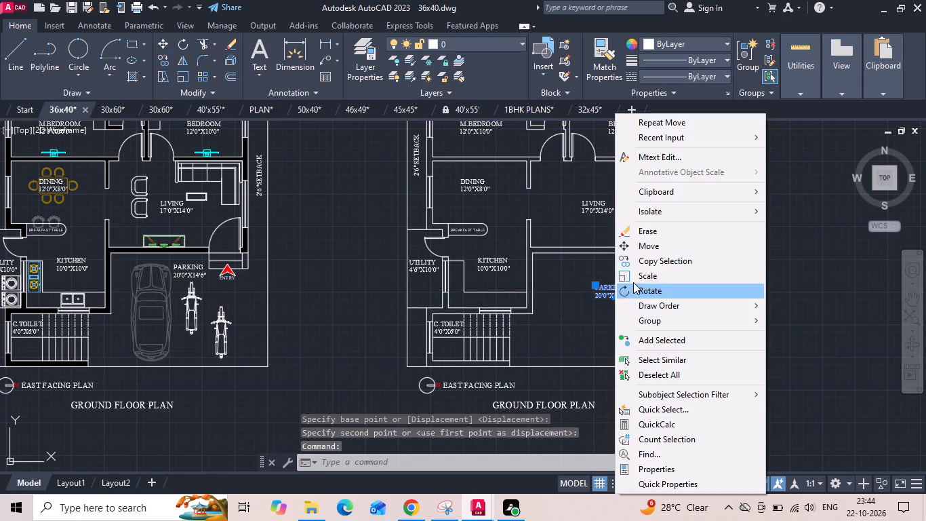
{"action": "left_click", "coordinate": [642, 247]}
{"action": "left_click", "coordinate": [767, 292]}
{"action": "left_click", "coordinate": [750, 293]}
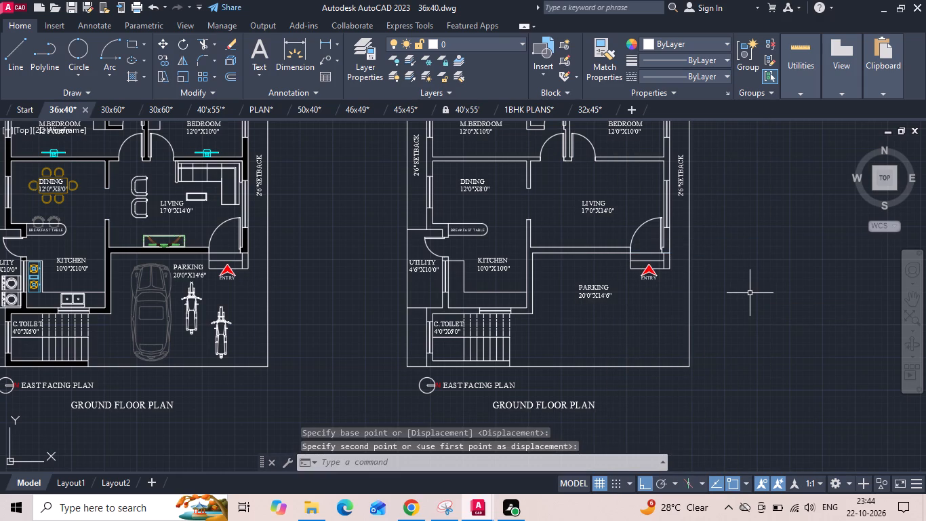
Save the 36x40 drawing.
{"action": "key", "text": "ctrl+s"}
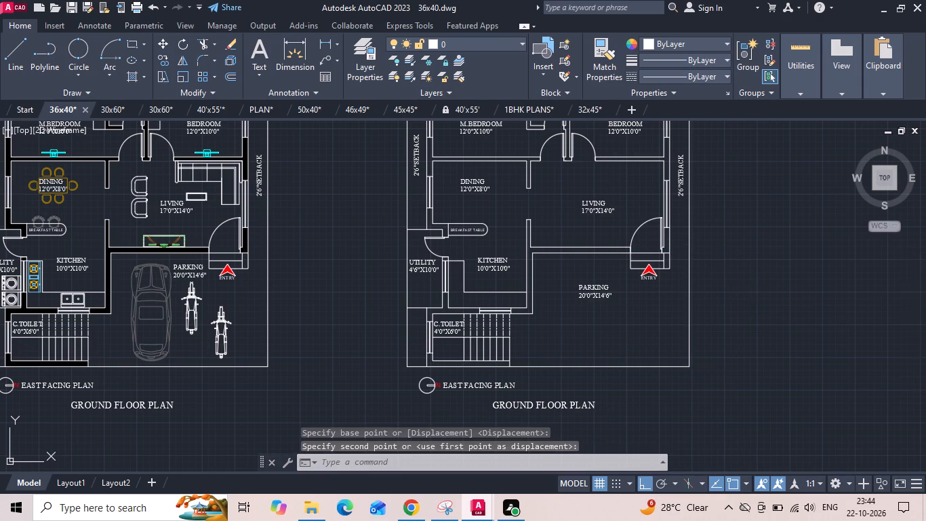
Replace the duplicate's A.TOILET label with a copy of the original plan's smaller one, aligned by the toilet's inner corner.
{"action": "middle_click_drag", "start_coordinate": [483, 180], "coordinate": [483, 254]}
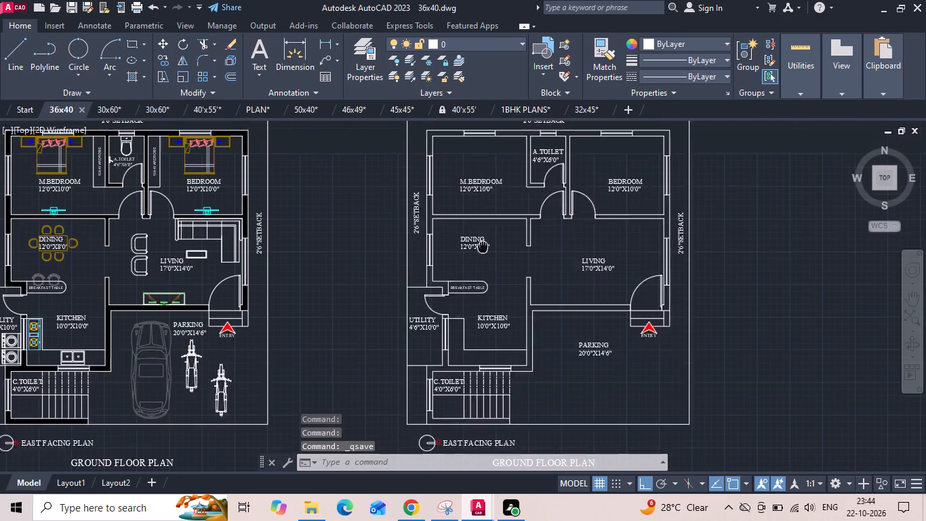
{"action": "middle_click_drag", "start_coordinate": [483, 254], "coordinate": [483, 288]}
{"action": "left_click", "coordinate": [542, 207]}
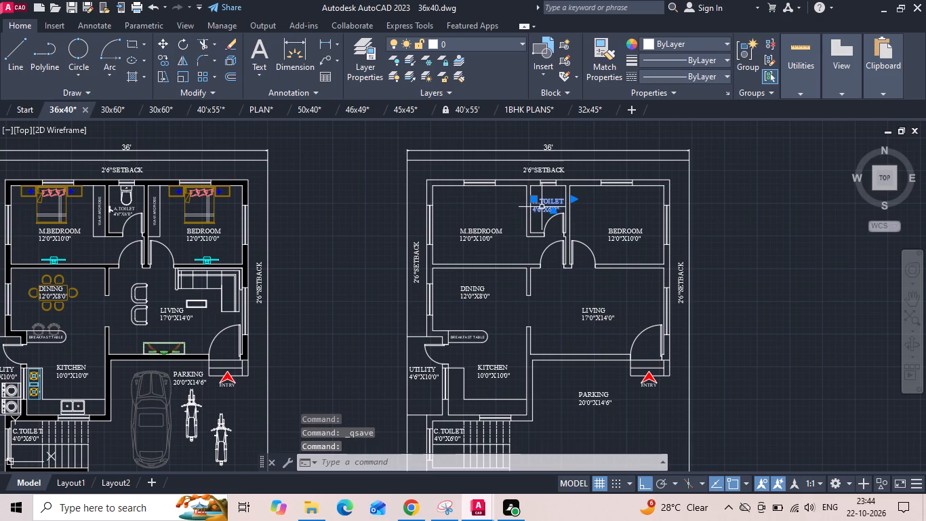
{"action": "key", "text": "Delete"}
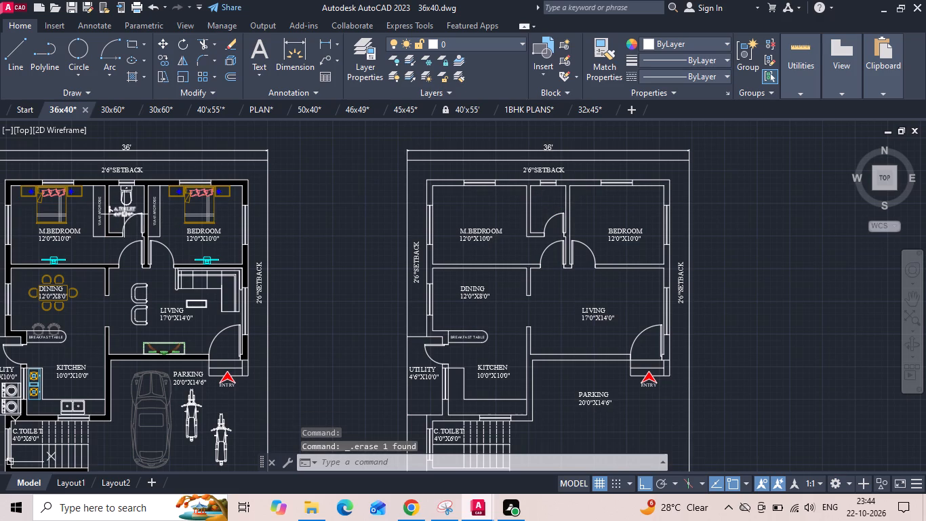
{"action": "left_click", "coordinate": [124, 214]}
{"action": "right_click", "coordinate": [124, 214]}
{"action": "left_click", "coordinate": [149, 255]}
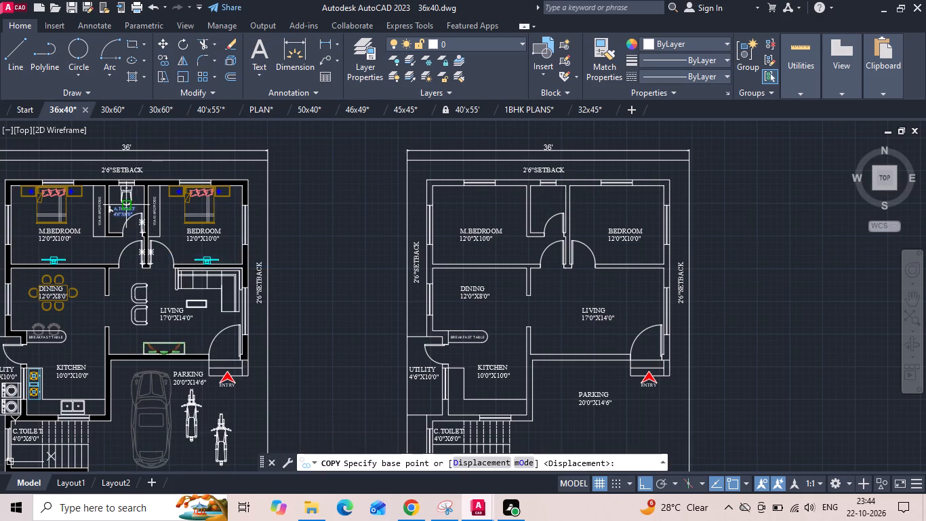
{"action": "scroll", "coordinate": [115, 191], "scroll_direction": "up", "scroll_amount": 2}
{"action": "left_click", "coordinate": [100, 180]}
{"action": "scroll", "coordinate": [102, 206], "scroll_direction": "down", "scroll_amount": 1}
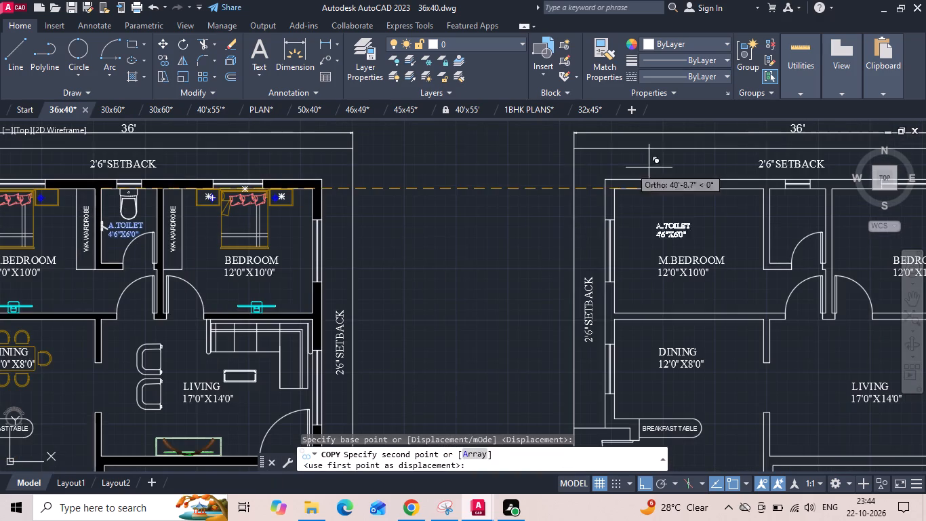
{"action": "scroll", "coordinate": [810, 168], "scroll_direction": "up", "scroll_amount": 2}
{"action": "left_click", "coordinate": [702, 224]}
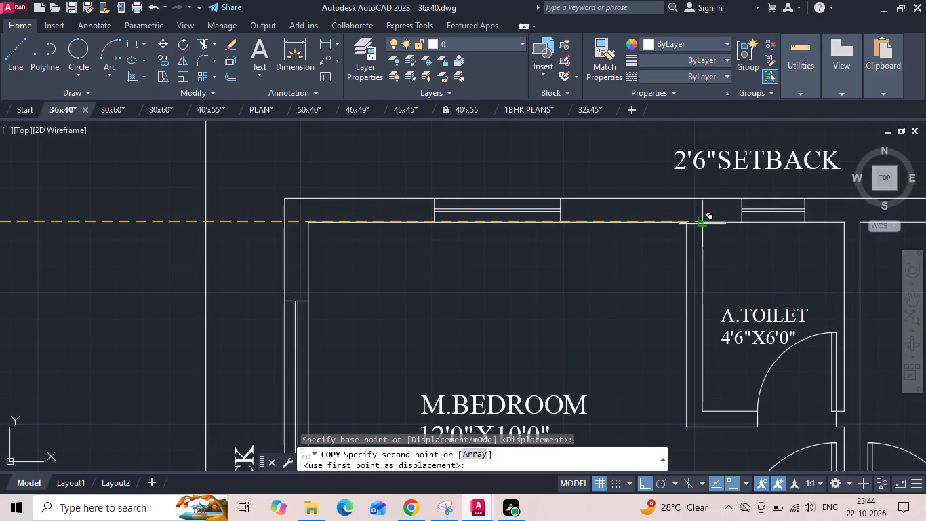
{"action": "scroll", "coordinate": [314, 250], "scroll_direction": "down", "scroll_amount": 2}
{"action": "key", "text": "Escape"}
{"action": "key", "text": "h"}
{"action": "key", "text": "Escape"}
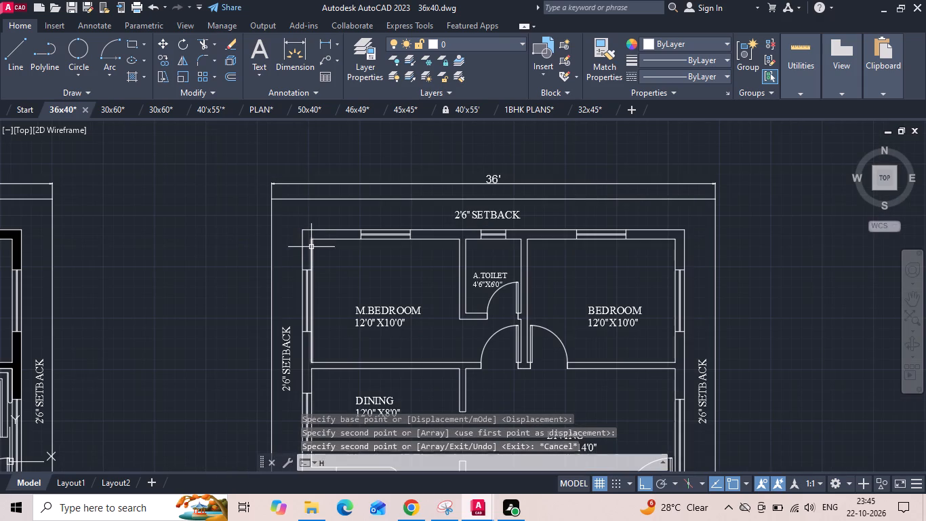
Save the 36x40 drawing again.
{"action": "key", "text": "ctrl+s"}
{"action": "key", "text": "ctrl+s"}
Quit the program to close the 36x40 drawing, and cancel closing the remaining open drawings.
{"action": "key", "text": "ctrl+q"}
{"action": "type", "text": "DIM"}
{"action": "key", "text": "Escape"}
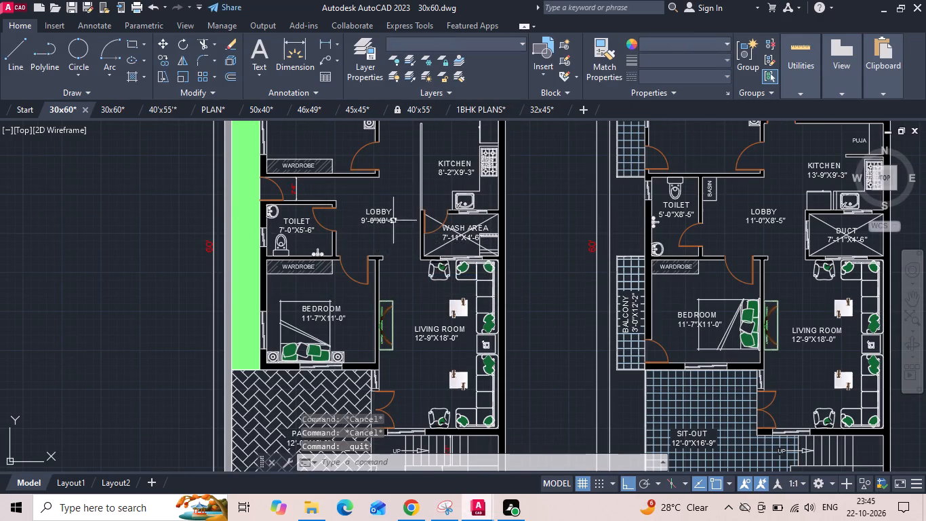
Undo all the recent actions in the 30x60 drawing.
{"action": "left_click", "coordinate": [68, 108]}
{"action": "scroll", "coordinate": [374, 219], "scroll_direction": "down", "scroll_amount": 2}
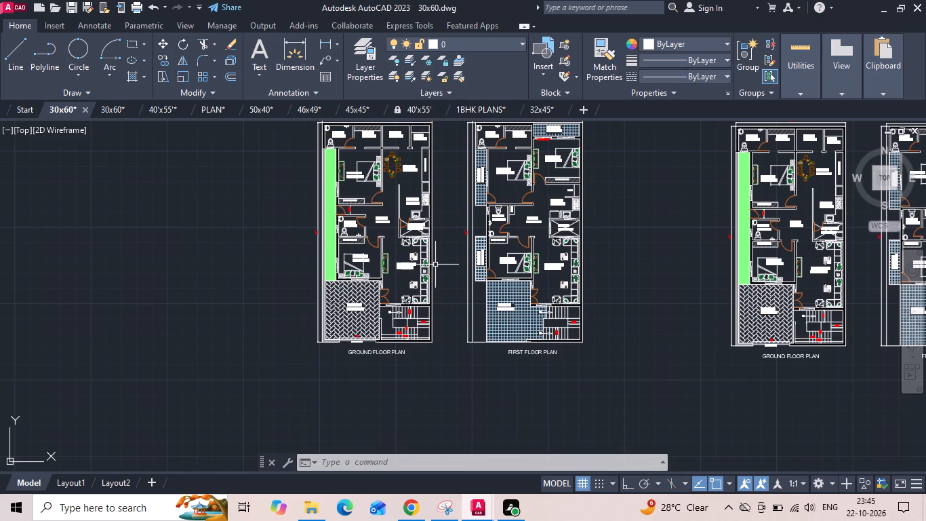
{"action": "key", "text": "ctrl+z"}
{"action": "key", "text": "ctrl+z"}
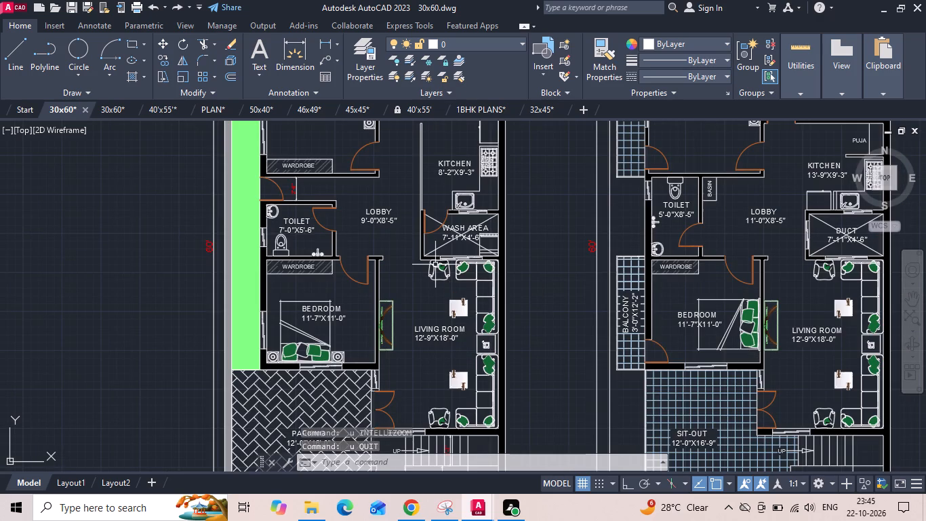
{"action": "key", "text": "ctrl+z"}
{"action": "key", "text": "ctrl+z"}
{"action": "key", "text": "ctrl+z"}
{"action": "key", "text": "ctrl+z"}
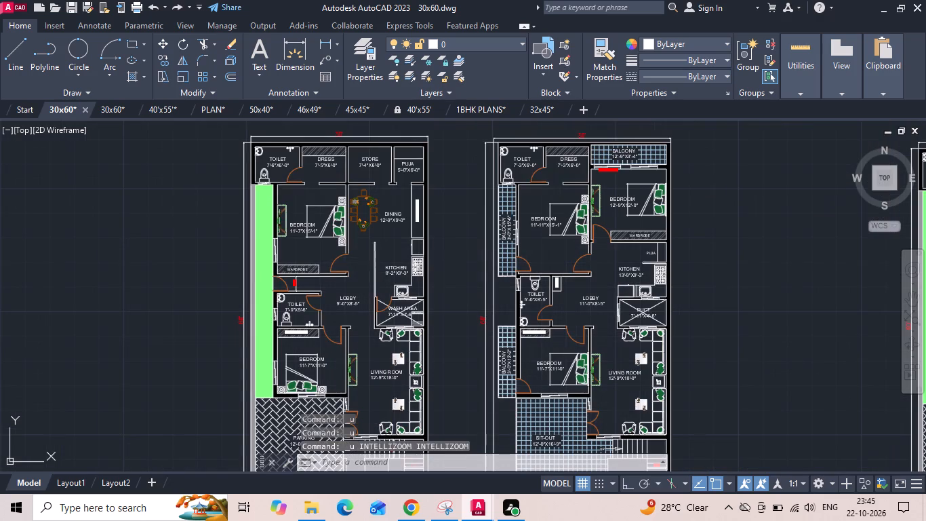
{"action": "key", "text": "ctrl+z"}
{"action": "key", "text": "ctrl+z"}
{"action": "key", "text": "ctrl+z"}
{"action": "key", "text": "ctrl+z"}
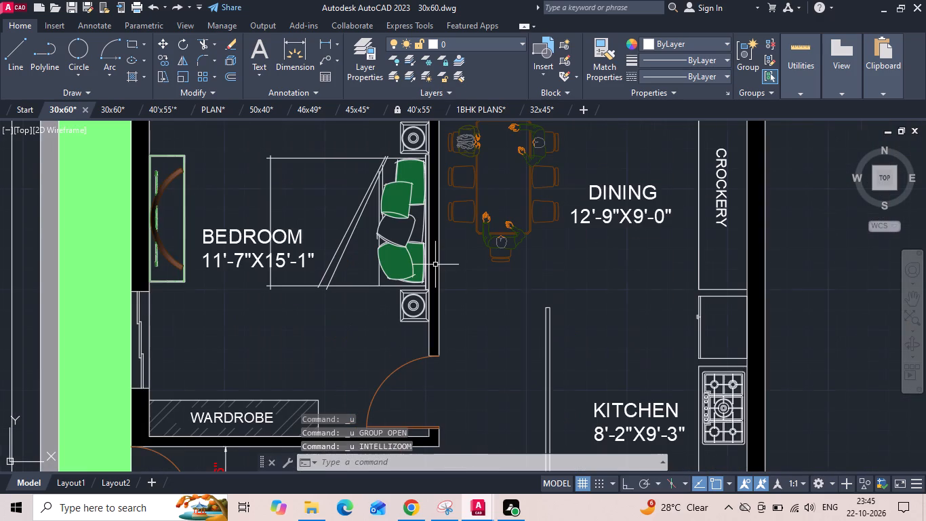
{"action": "key", "text": "ctrl+z"}
{"action": "key", "text": "ctrl+z"}
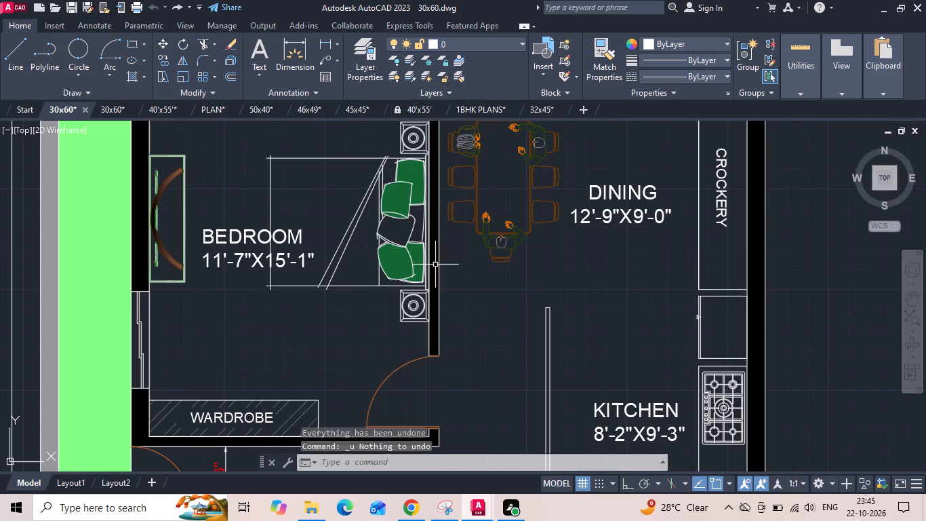
Reopen the 36x40 drawing from the 22102026 folder and save it.
{"action": "left_click", "coordinate": [7, 12]}
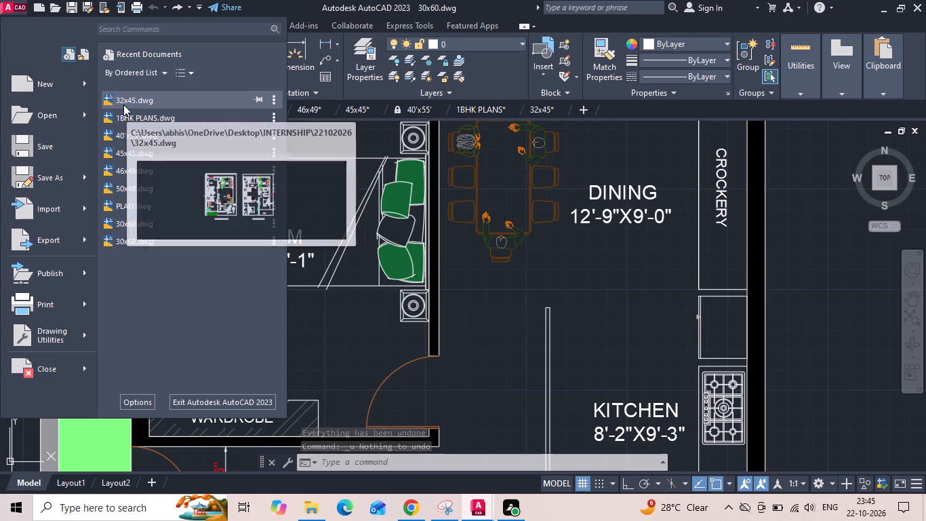
{"action": "left_click", "coordinate": [48, 114]}
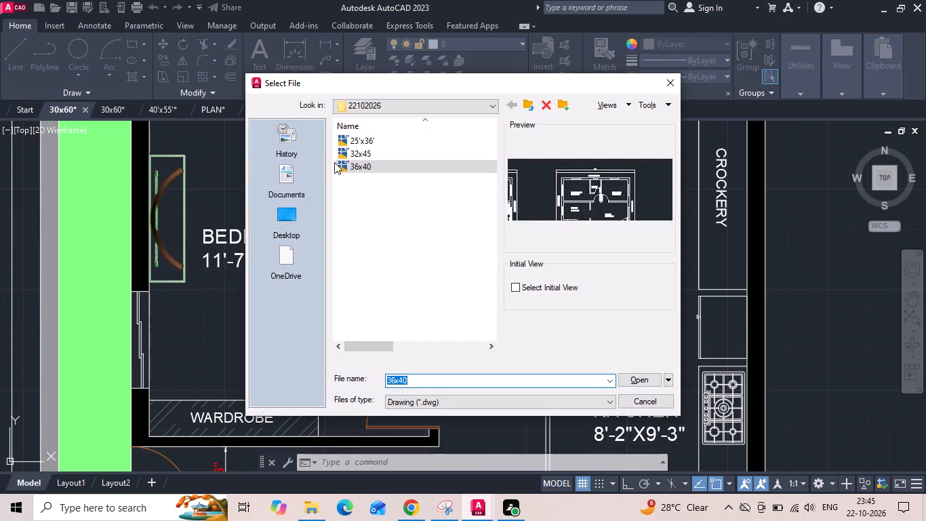
{"action": "left_click", "coordinate": [644, 381]}
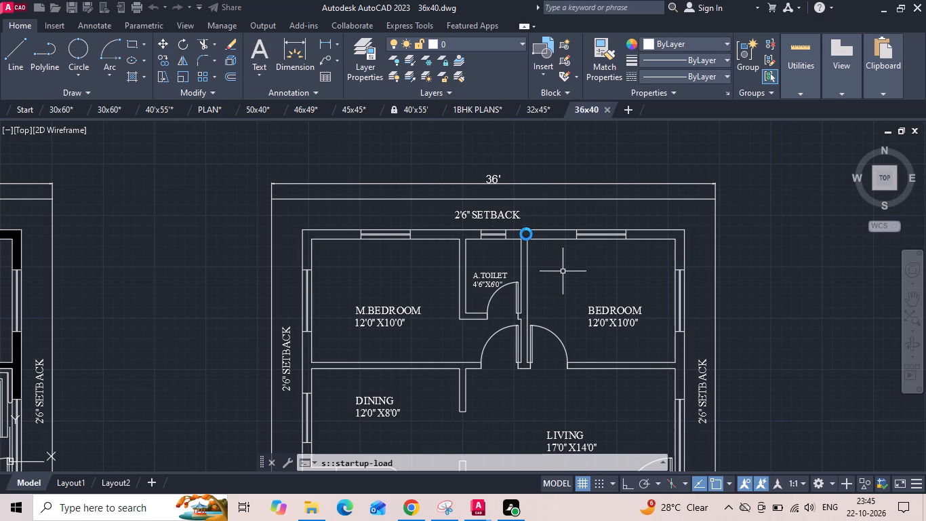
{"action": "key", "text": "ctrl+s"}
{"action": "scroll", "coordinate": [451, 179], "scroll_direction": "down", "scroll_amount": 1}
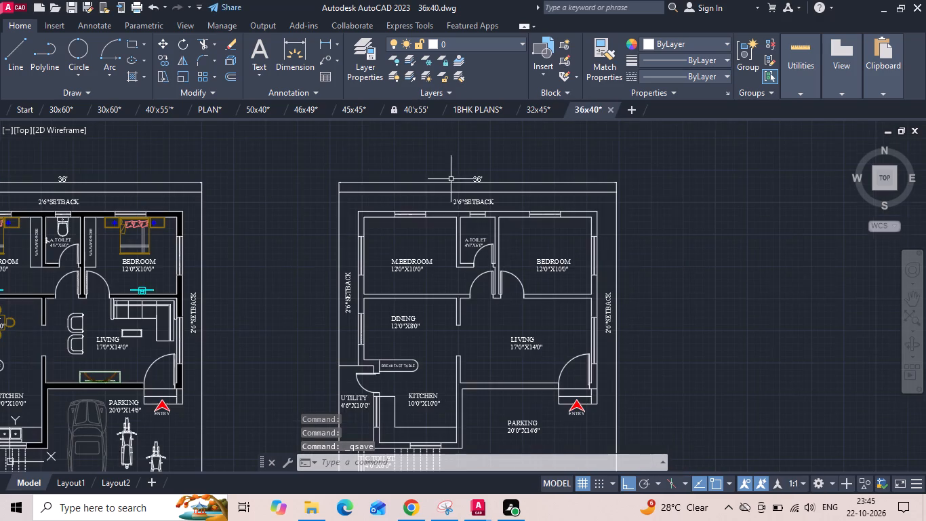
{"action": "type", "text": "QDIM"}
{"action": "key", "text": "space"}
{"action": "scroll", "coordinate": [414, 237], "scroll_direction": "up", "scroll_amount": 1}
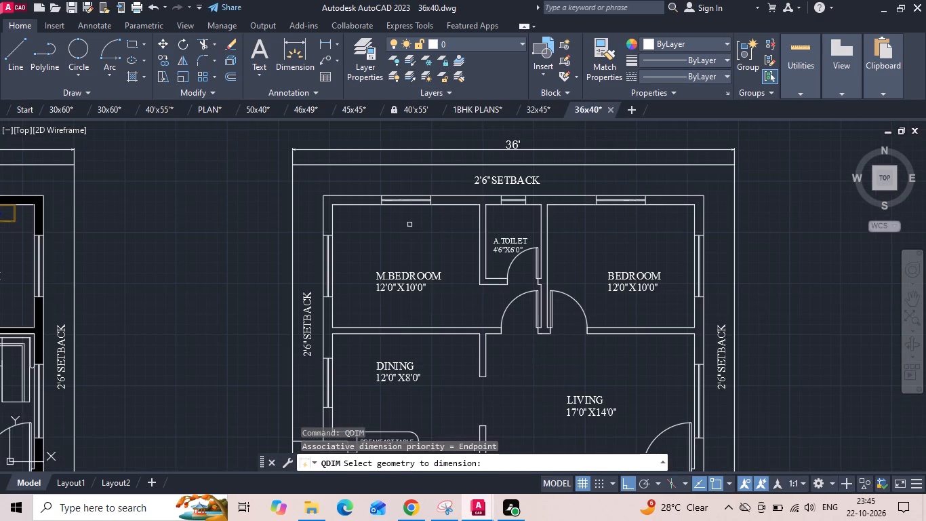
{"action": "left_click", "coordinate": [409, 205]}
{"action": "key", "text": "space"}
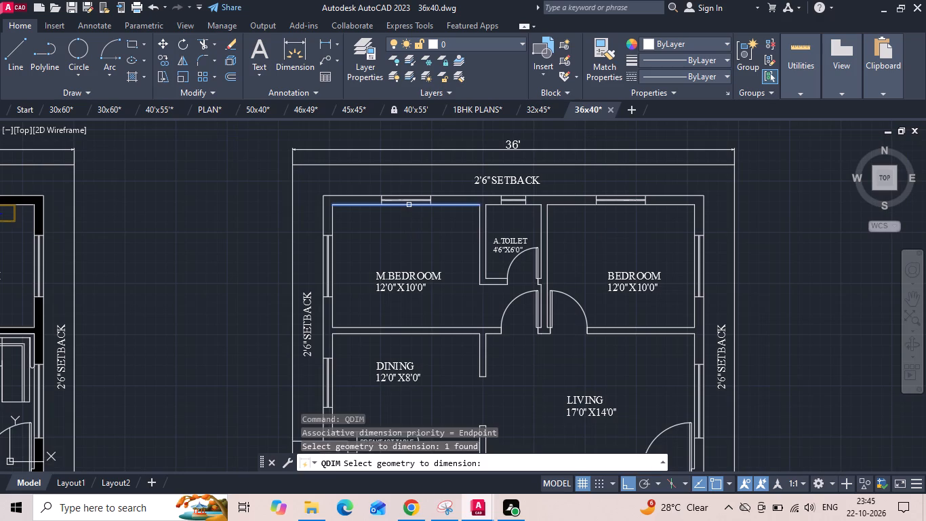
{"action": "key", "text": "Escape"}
Override the ISO-25 dimension style with a text height of 6".
{"action": "type", "text": "D"}
{"action": "key", "text": "space"}
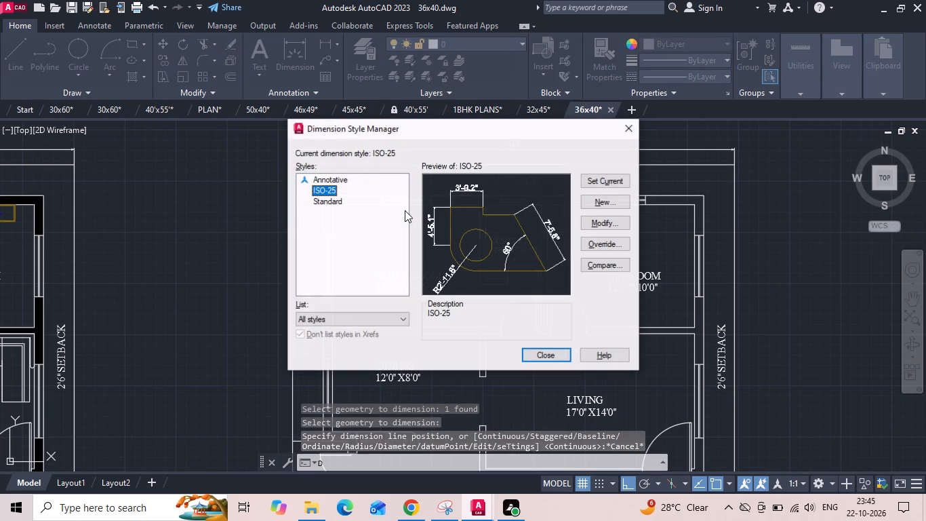
{"action": "left_click", "coordinate": [585, 245]}
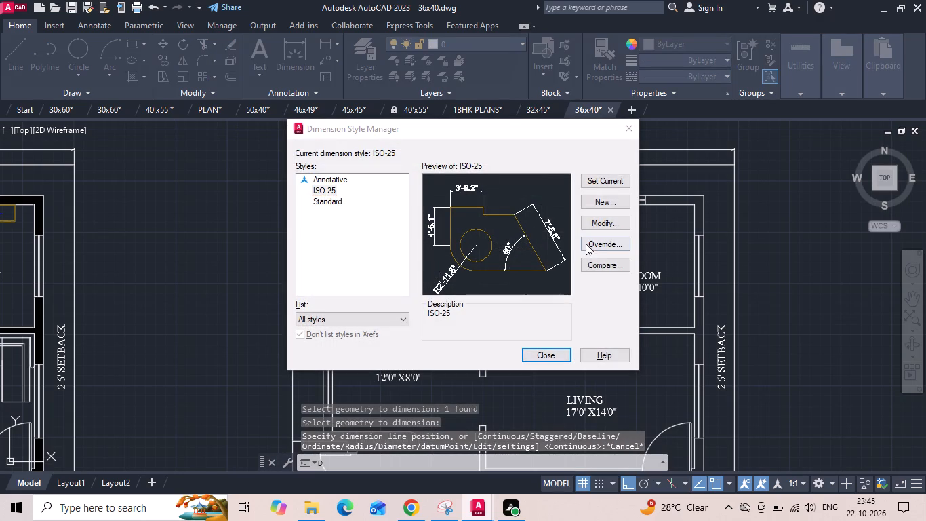
{"action": "left_click", "coordinate": [588, 242]}
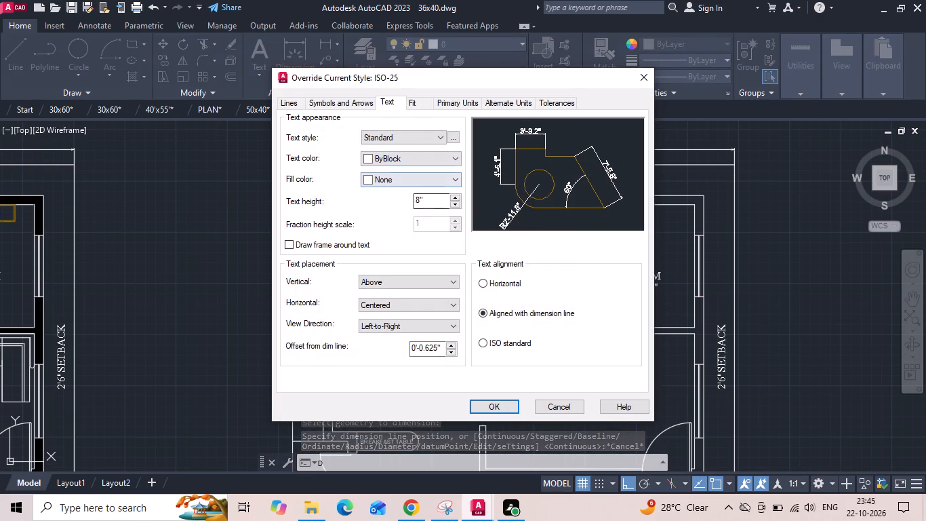
{"action": "left_click", "coordinate": [439, 195]}
{"action": "key", "text": "BackSpace"}
{"action": "key", "text": "BackSpace"}
{"action": "key", "text": "BackSpace"}
{"action": "key", "text": "BackSpace"}
{"action": "key", "text": "BackSpace"}
{"action": "key", "text": "BackSpace"}
{"action": "key", "text": "BackSpace"}
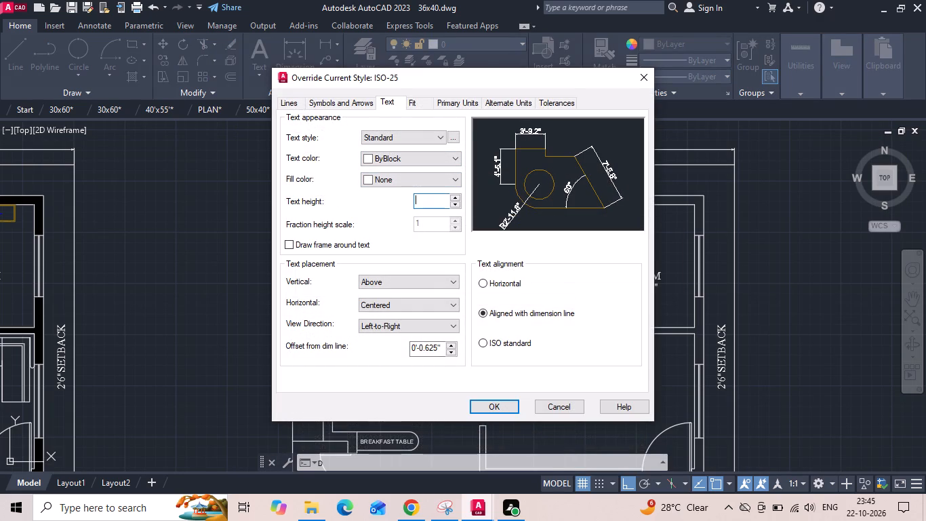
{"action": "type", "text": "6\""}
{"action": "key", "text": "Return"}
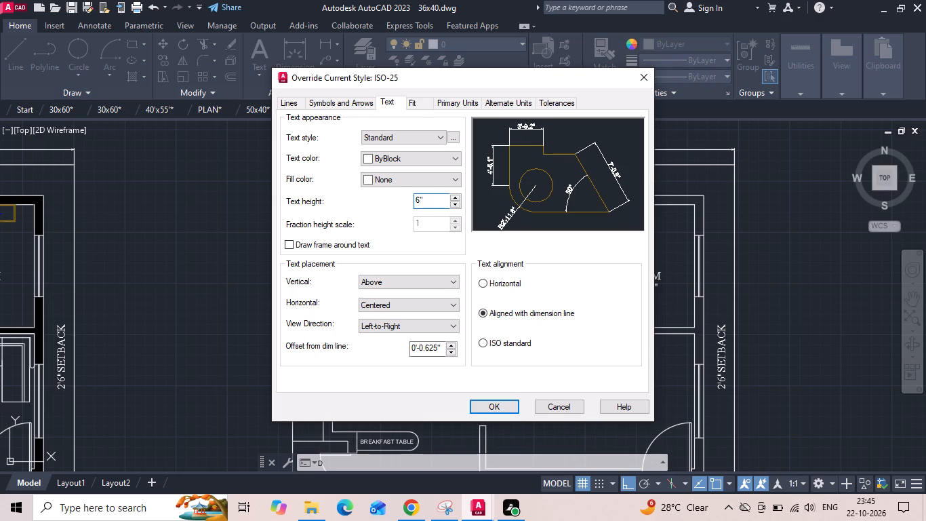
Set the dimension text colour to red in the ISO-25 override.
{"action": "left_click", "coordinate": [289, 100]}
{"action": "left_click", "coordinate": [362, 140]}
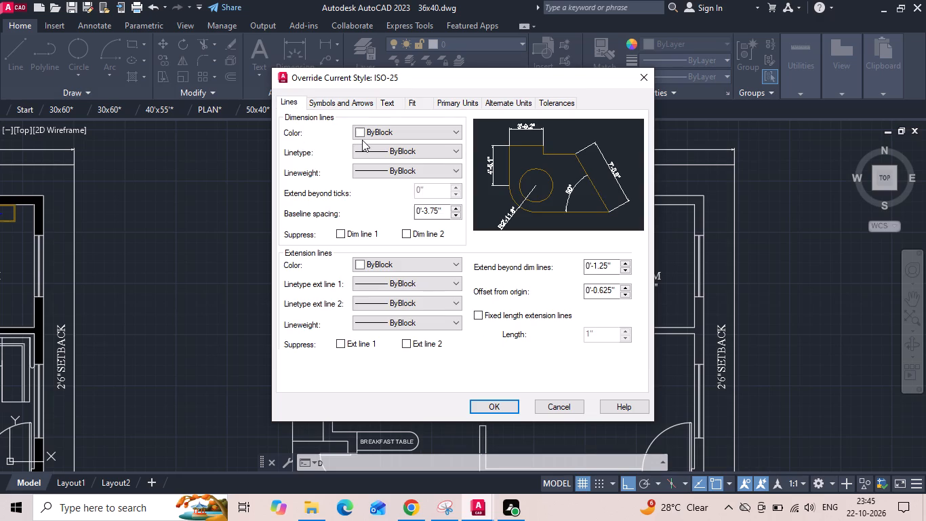
{"action": "left_click", "coordinate": [390, 102]}
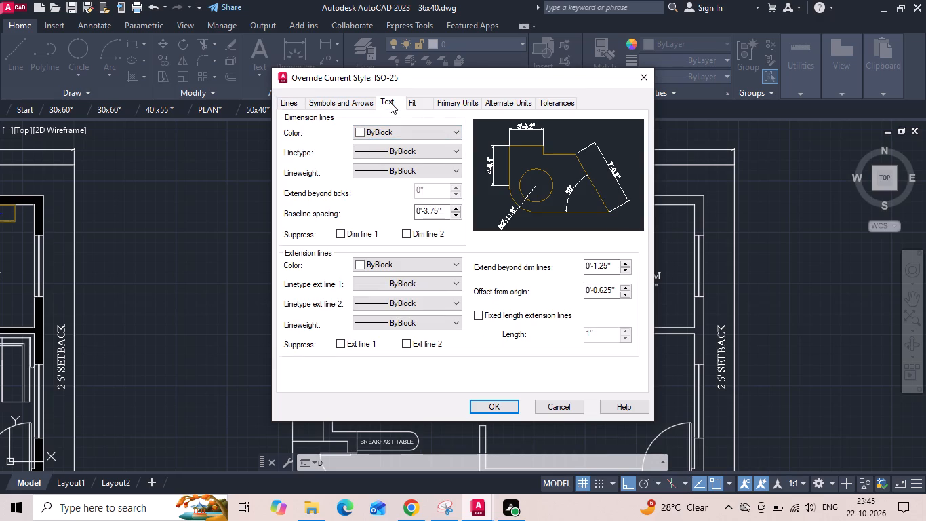
{"action": "left_click", "coordinate": [369, 159]}
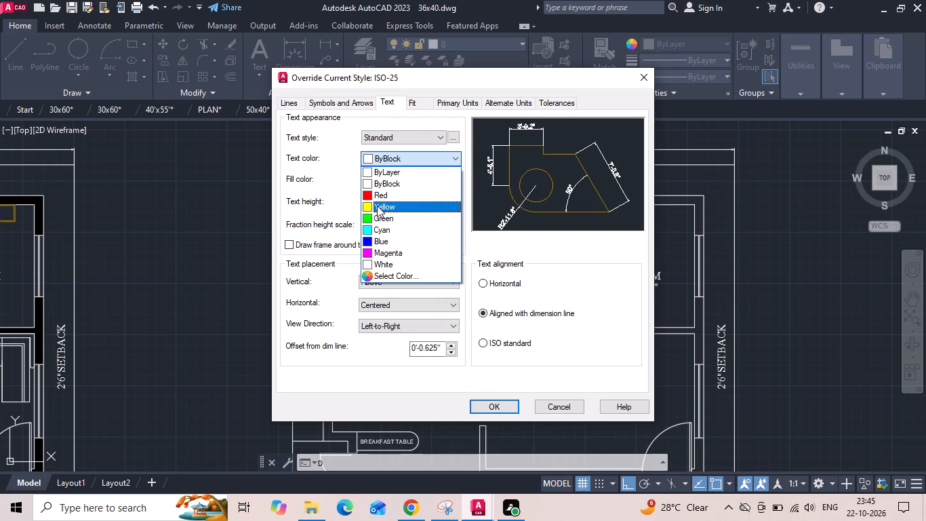
{"action": "left_click", "coordinate": [369, 200]}
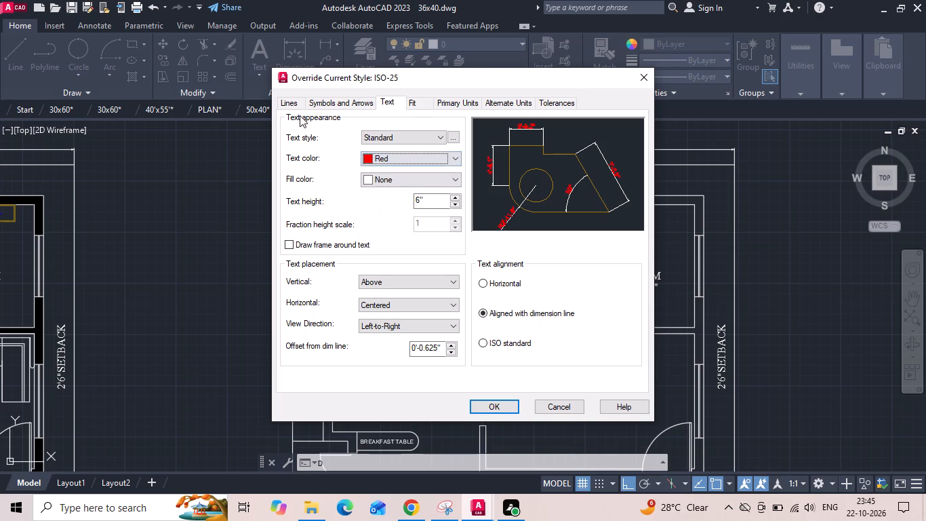
Colour the override's dimension lines and extension lines green, apply it and make it the current dimension style.
{"action": "left_click", "coordinate": [286, 103]}
{"action": "left_click", "coordinate": [357, 135]}
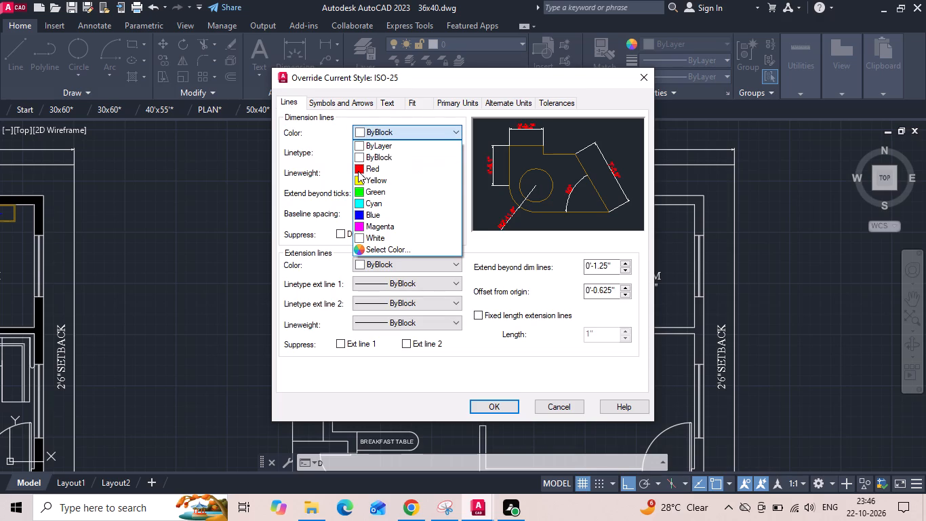
{"action": "left_click", "coordinate": [355, 193]}
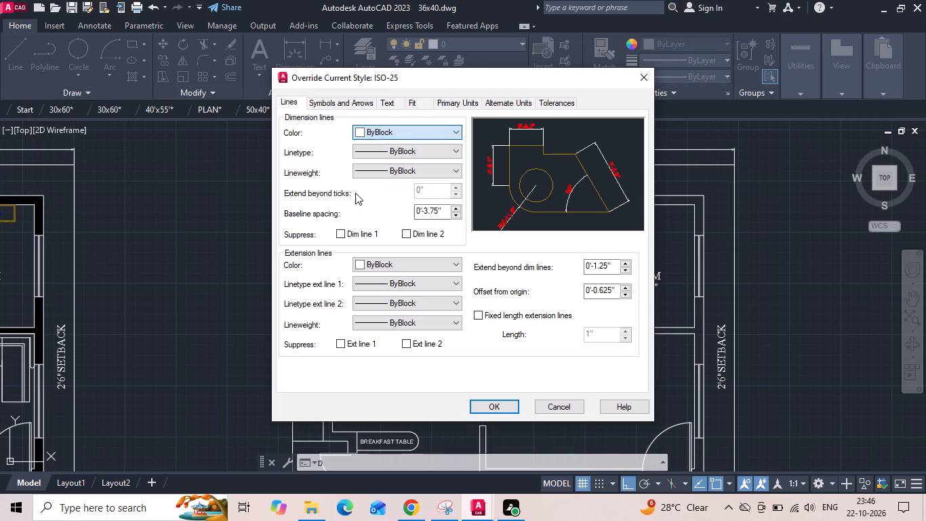
{"action": "left_click", "coordinate": [360, 265]}
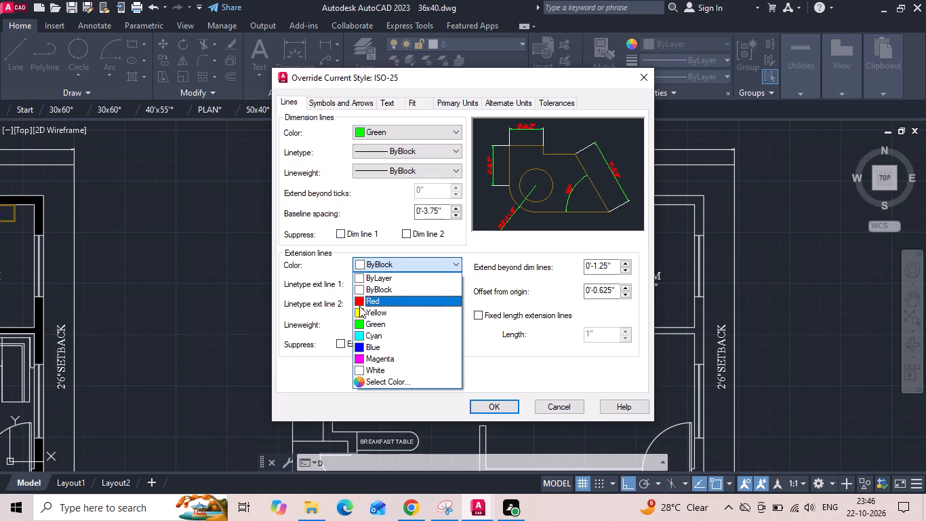
{"action": "left_click", "coordinate": [356, 326]}
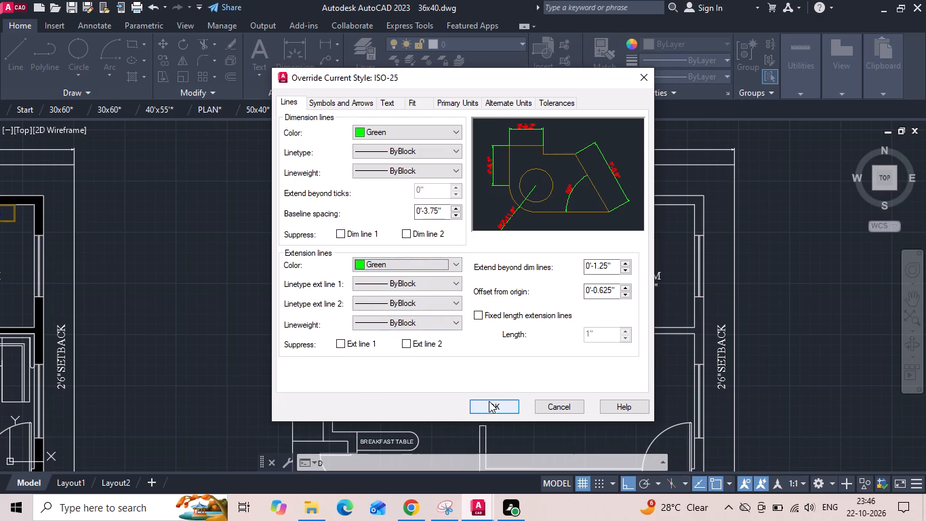
{"action": "left_click", "coordinate": [489, 402]}
{"action": "left_click", "coordinate": [604, 180]}
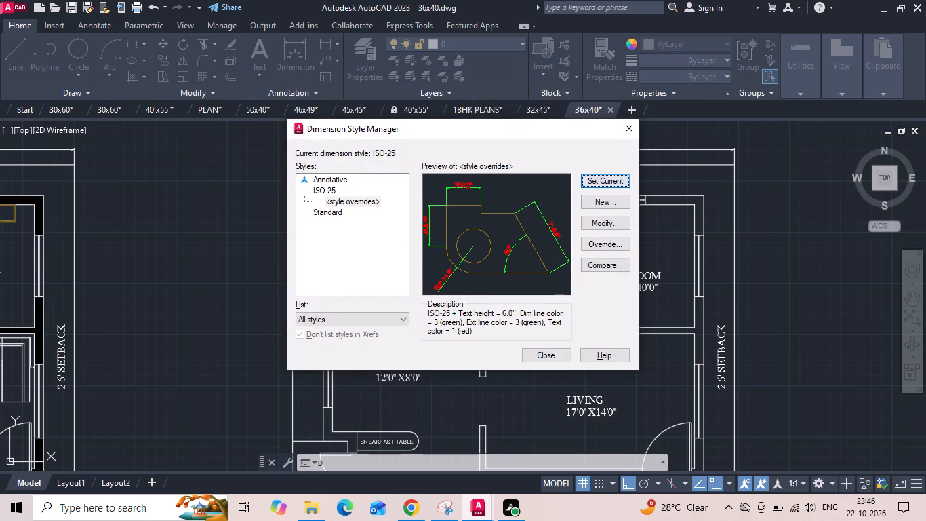
{"action": "left_click", "coordinate": [542, 355]}
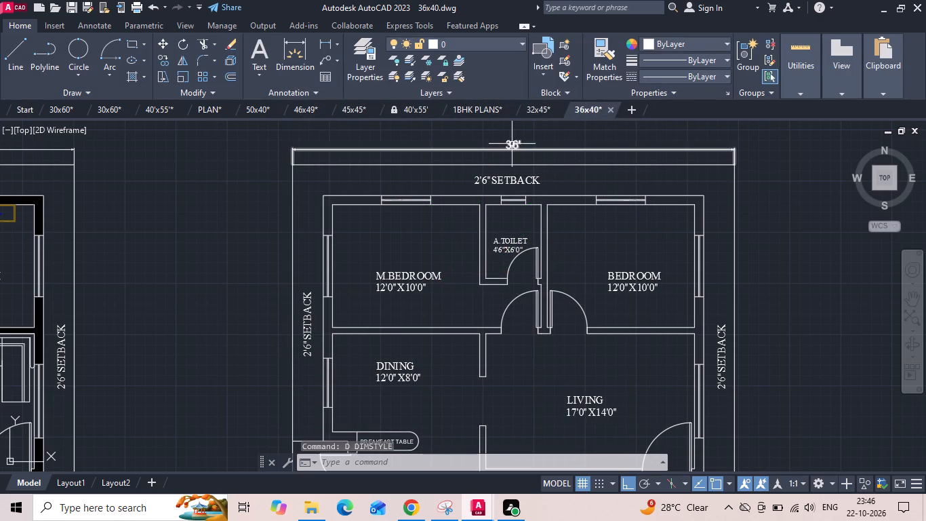
Delete the old overall width dimension above the duplicate plan.
{"action": "left_click", "coordinate": [512, 143]}
{"action": "key", "text": "Delete"}
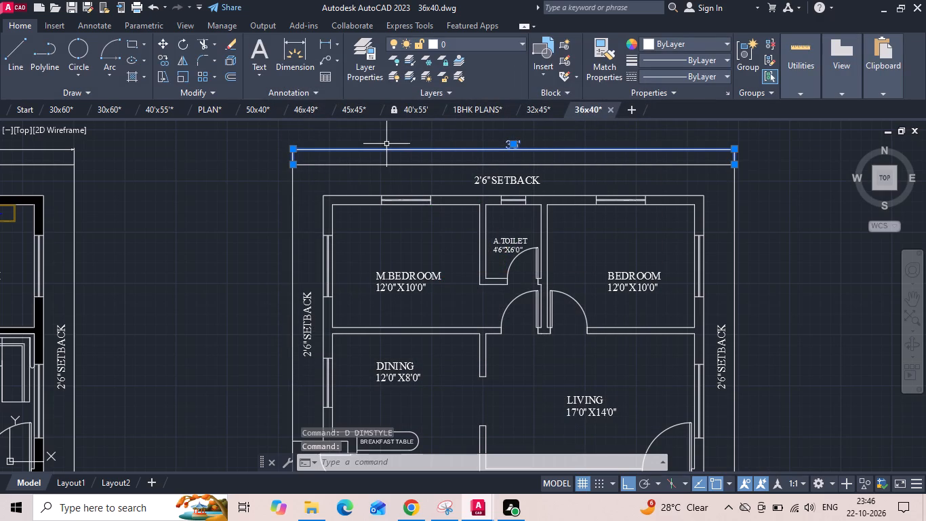
{"action": "key", "text": "Delete"}
Add a linear dimension across the full width of the duplicate plan's plot boundary, just above its upper edge.
{"action": "type", "text": "QD"}
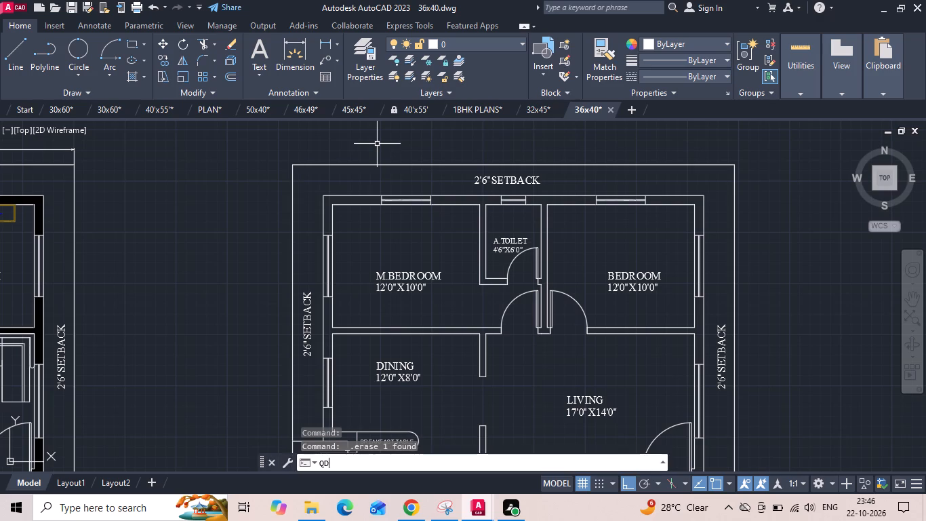
{"action": "key", "text": "Escape"}
{"action": "left_click", "coordinate": [320, 41]}
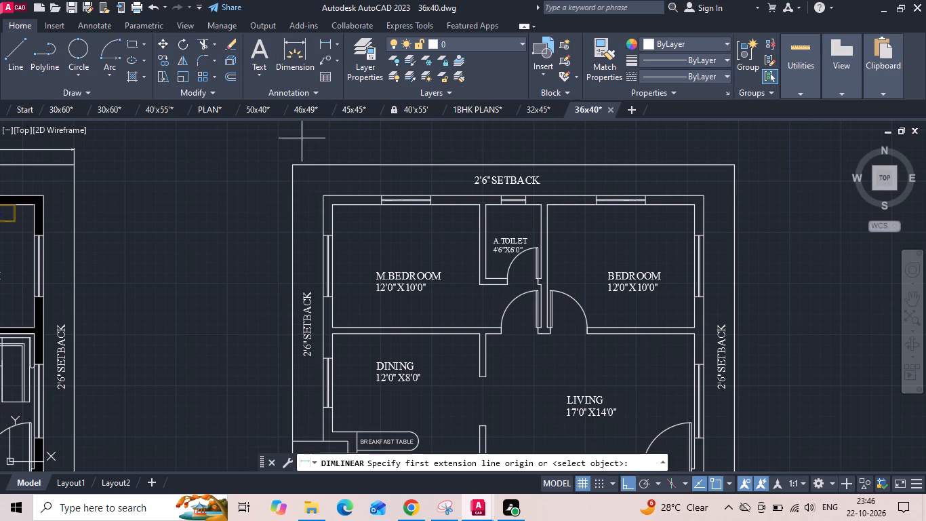
{"action": "left_click_drag", "start_coordinate": [292, 163], "coordinate": [298, 167]}
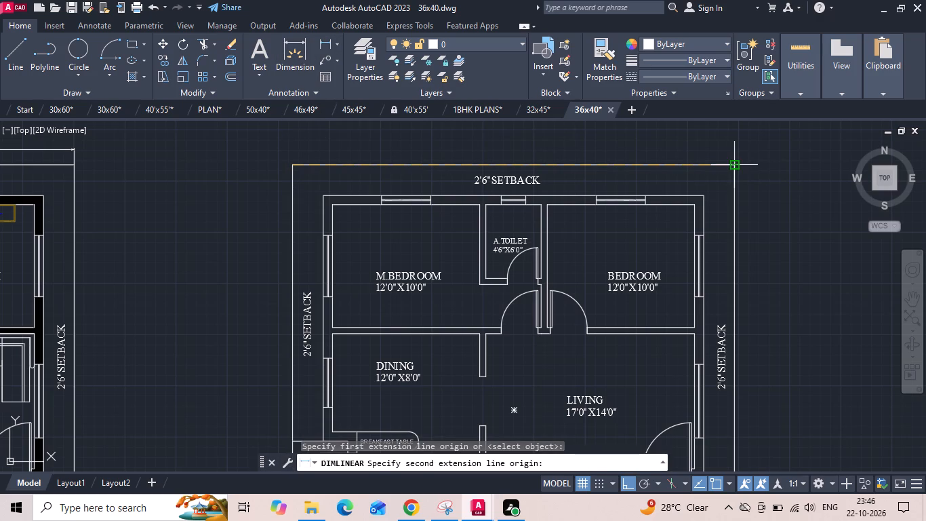
{"action": "left_click", "coordinate": [732, 165]}
{"action": "left_click", "coordinate": [733, 147]}
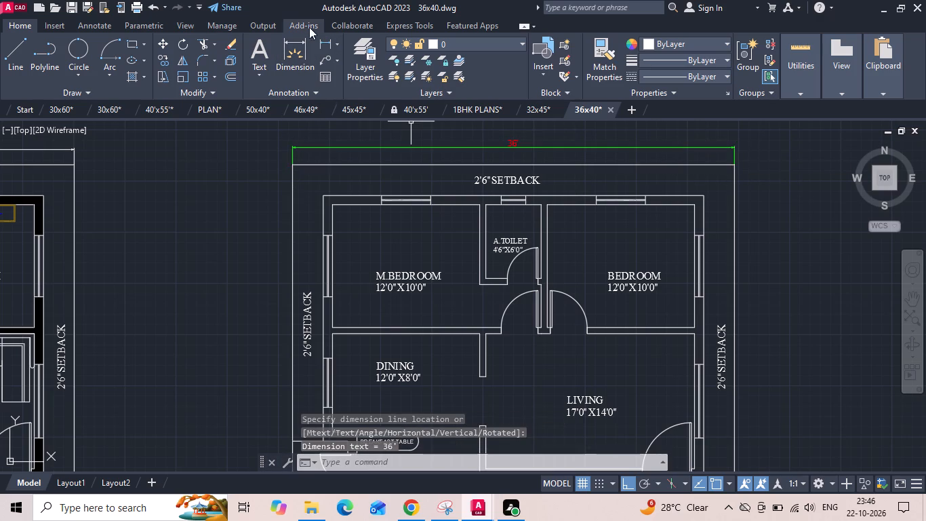
Add a vertical linear dimension along the full depth of the duplicate plan's left plot boundary, just outside it.
{"action": "left_click", "coordinate": [321, 44]}
{"action": "scroll", "coordinate": [288, 180], "scroll_direction": "up", "scroll_amount": 1}
{"action": "left_click", "coordinate": [290, 156]}
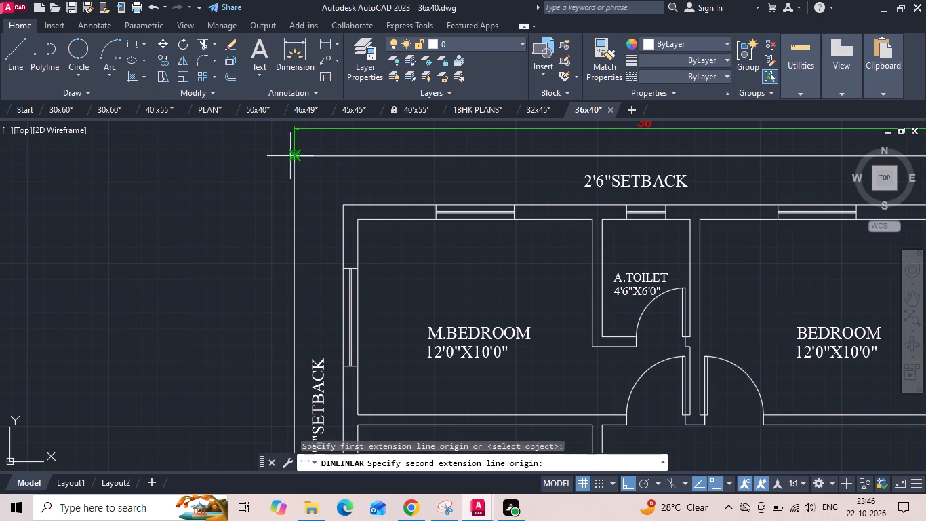
{"action": "scroll", "coordinate": [290, 156], "scroll_direction": "down", "scroll_amount": 3}
{"action": "middle_click_drag", "start_coordinate": [294, 341], "coordinate": [303, 222]}
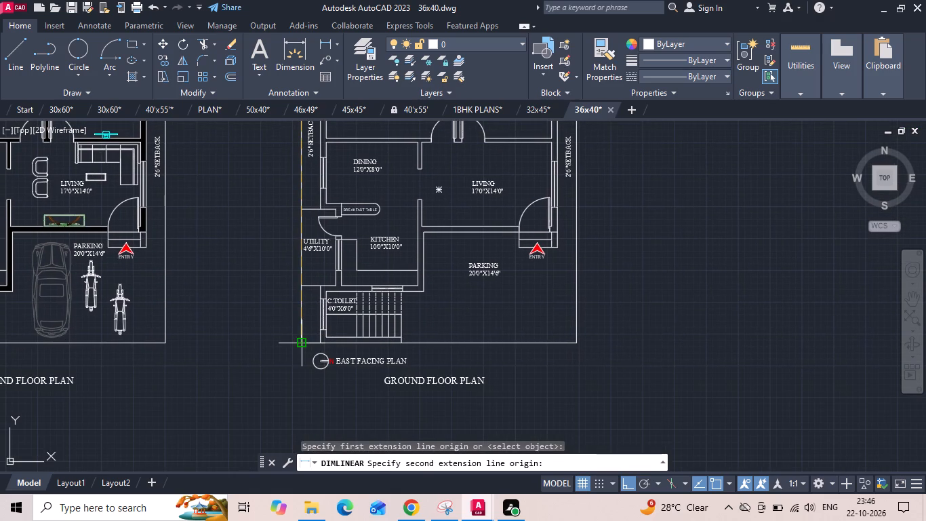
{"action": "left_click", "coordinate": [298, 341]}
{"action": "left_click", "coordinate": [289, 326]}
{"action": "scroll", "coordinate": [446, 310], "scroll_direction": "up", "scroll_amount": 1}
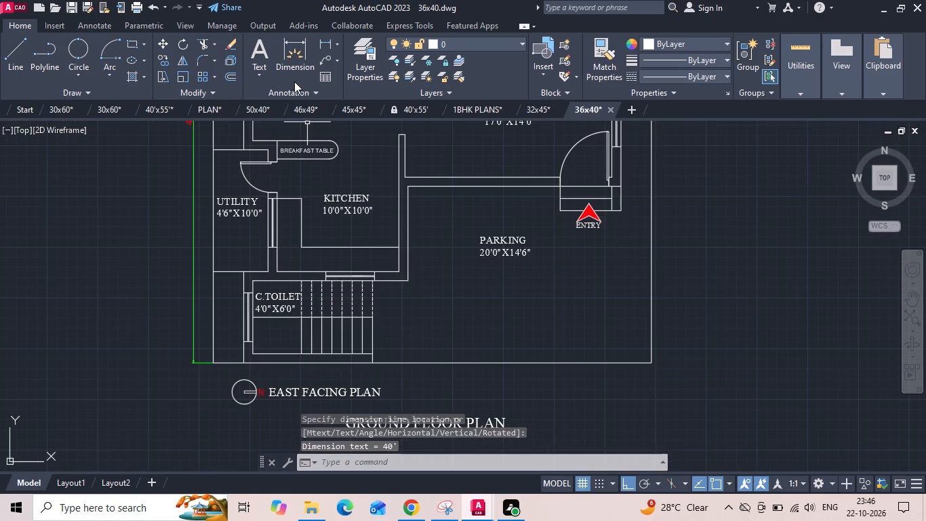
Add linear dimensions for the width and depth of the duplicate plan's C.Toilet, just inside its lower and left walls.
{"action": "left_click", "coordinate": [325, 43]}
{"action": "scroll", "coordinate": [270, 360], "scroll_direction": "up", "scroll_amount": 2}
{"action": "left_click", "coordinate": [239, 343]}
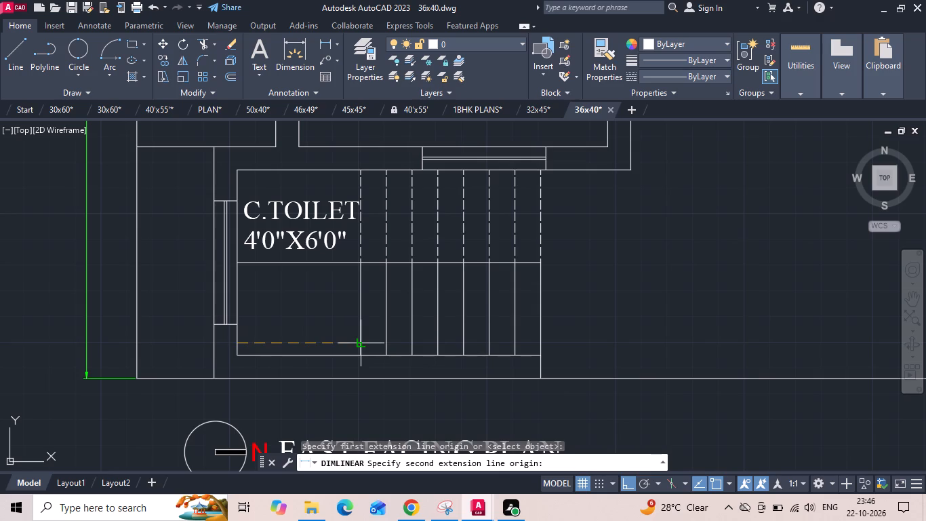
{"action": "left_click", "coordinate": [358, 344]}
{"action": "left_click", "coordinate": [359, 338]}
{"action": "key", "text": "space"}
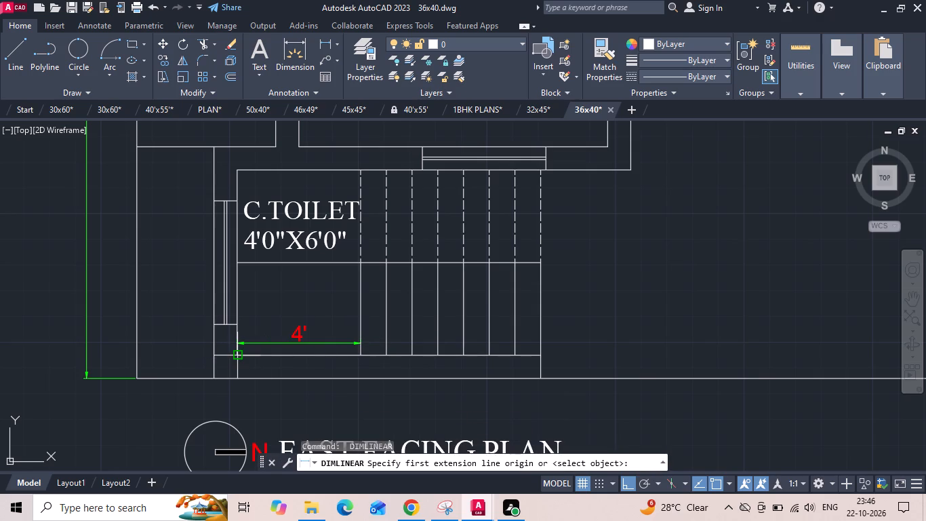
{"action": "left_click", "coordinate": [233, 358]}
{"action": "left_click", "coordinate": [238, 172]}
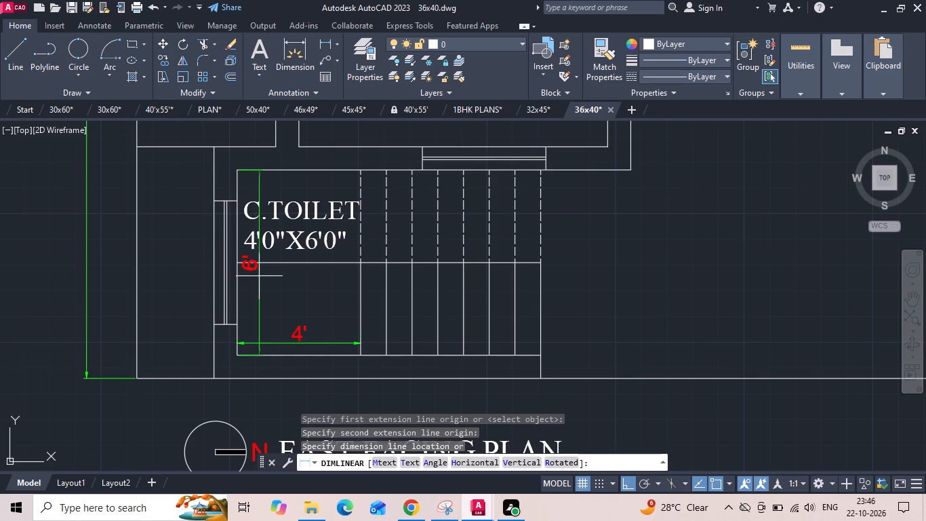
{"action": "left_click", "coordinate": [256, 286]}
Add a linear dimension across the duplicate plan's kitchen width, just above its lower wall.
{"action": "scroll", "coordinate": [304, 292], "scroll_direction": "down", "scroll_amount": 1}
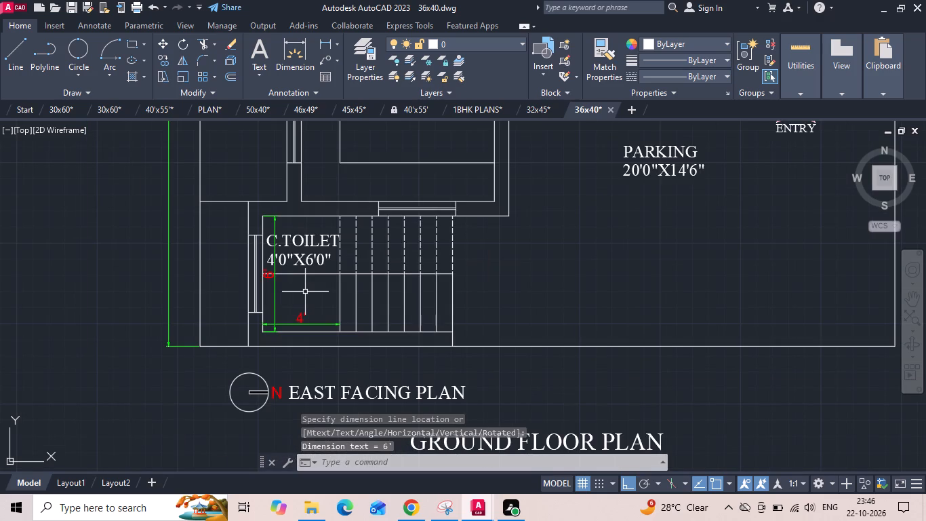
{"action": "middle_click_drag", "start_coordinate": [459, 240], "coordinate": [454, 252]}
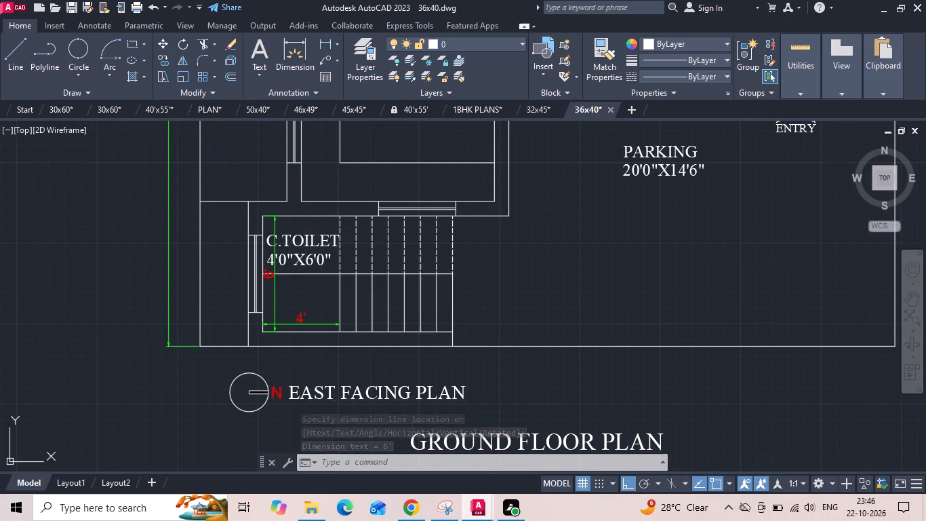
{"action": "middle_click_drag", "start_coordinate": [454, 252], "coordinate": [422, 356]}
{"action": "left_click", "coordinate": [325, 41]}
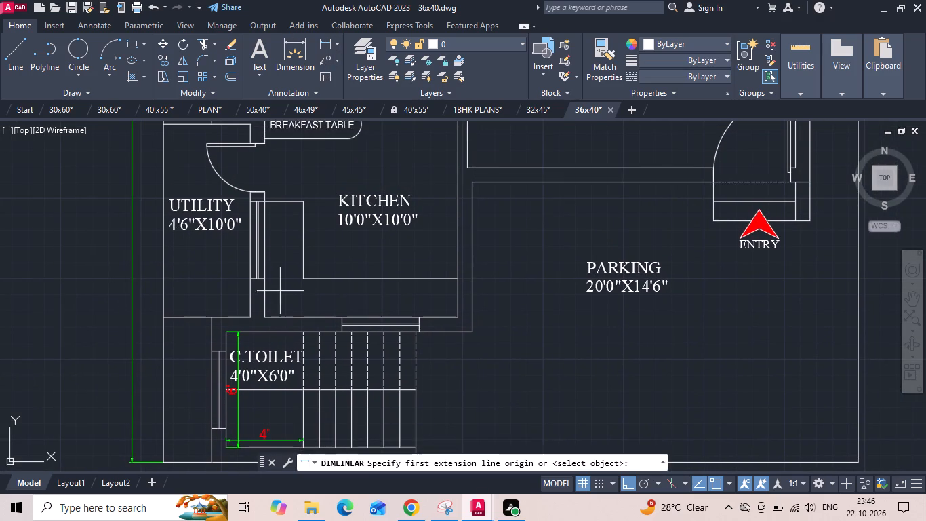
{"action": "scroll", "coordinate": [277, 296], "scroll_direction": "up", "scroll_amount": 1}
{"action": "left_click", "coordinate": [256, 326]}
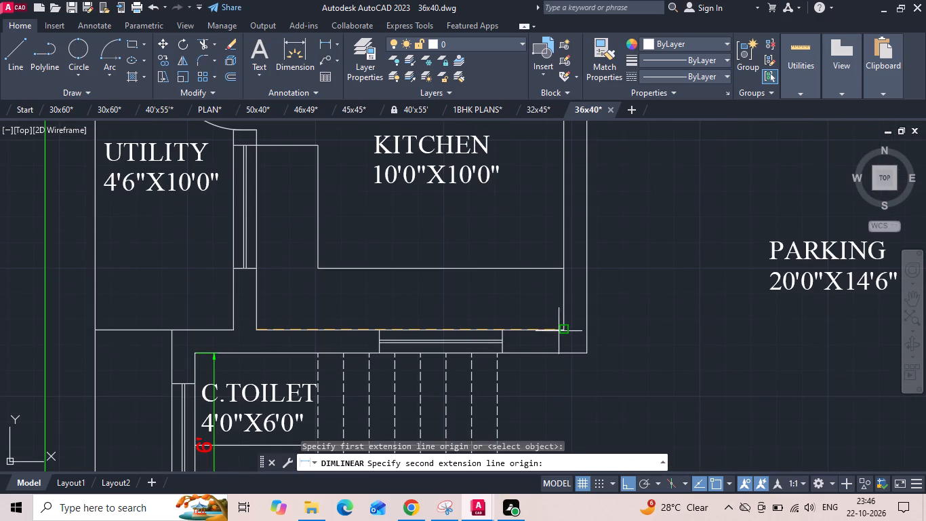
{"action": "left_click", "coordinate": [559, 330]}
{"action": "left_click", "coordinate": [552, 315]}
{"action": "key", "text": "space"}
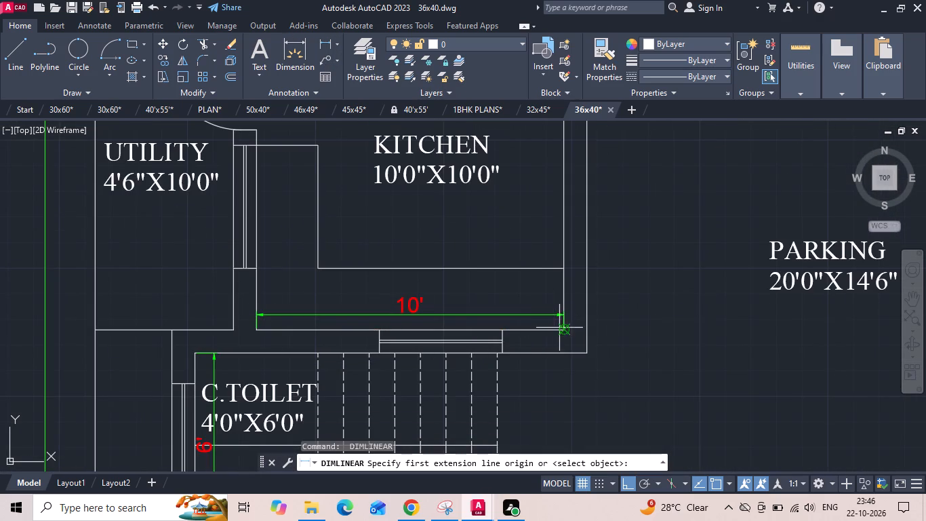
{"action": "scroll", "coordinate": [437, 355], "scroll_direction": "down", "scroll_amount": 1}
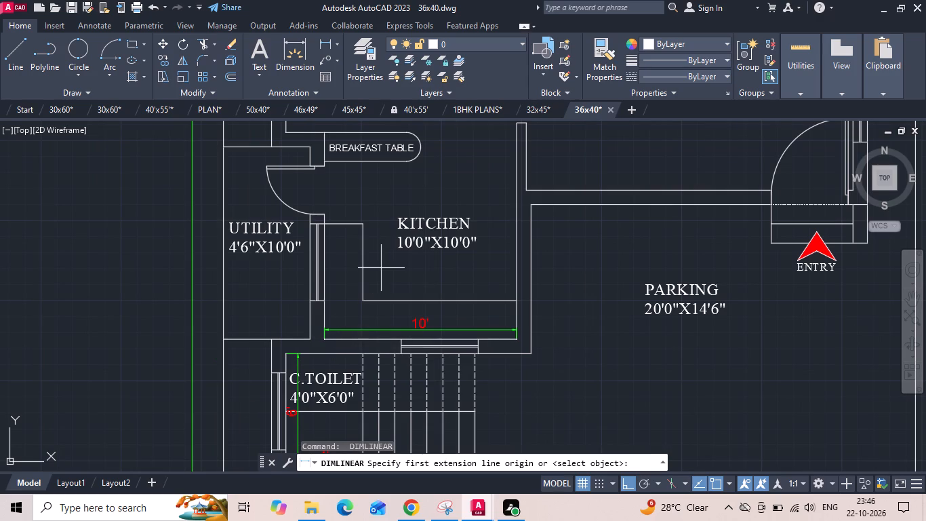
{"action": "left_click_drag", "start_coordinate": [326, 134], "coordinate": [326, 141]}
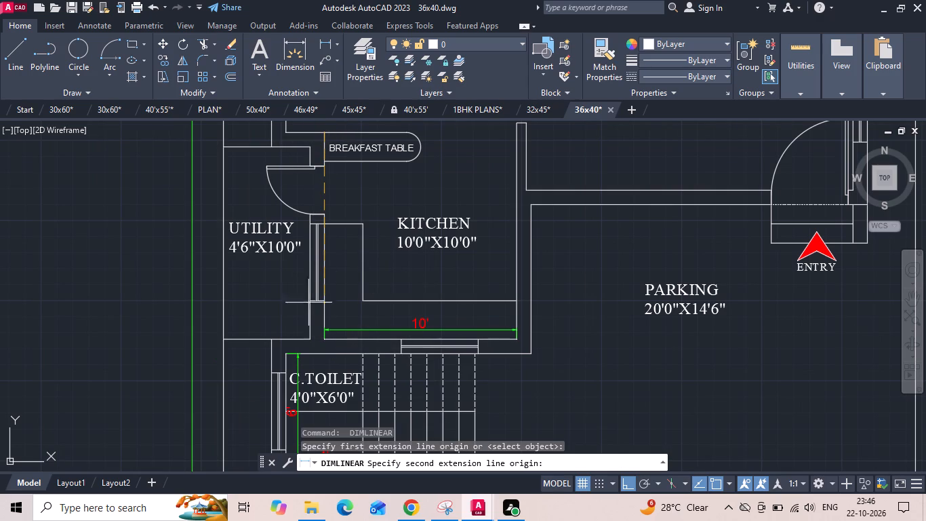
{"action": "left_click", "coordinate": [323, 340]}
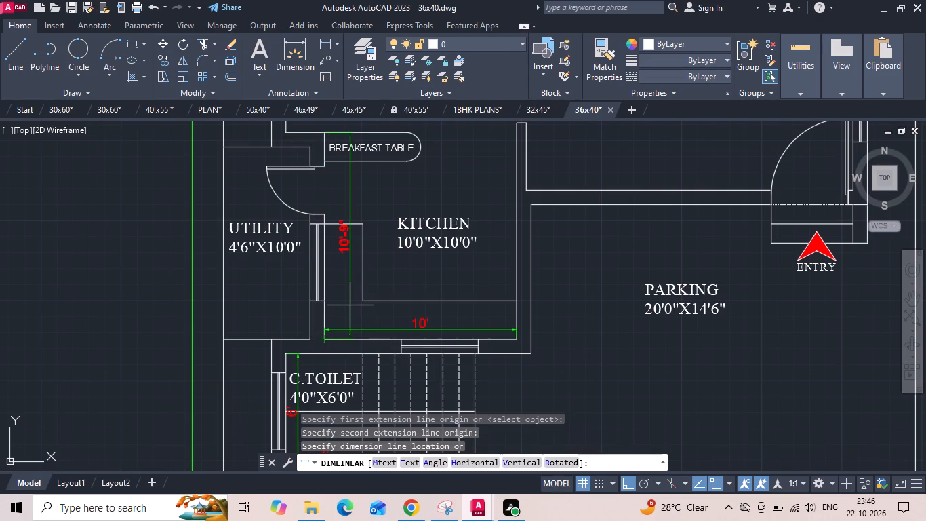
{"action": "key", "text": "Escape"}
Add a vertical linear dimension inside the kitchen's left wall, from the utility's upper wall line to the kitchen's lower wall.
{"action": "key", "text": "space"}
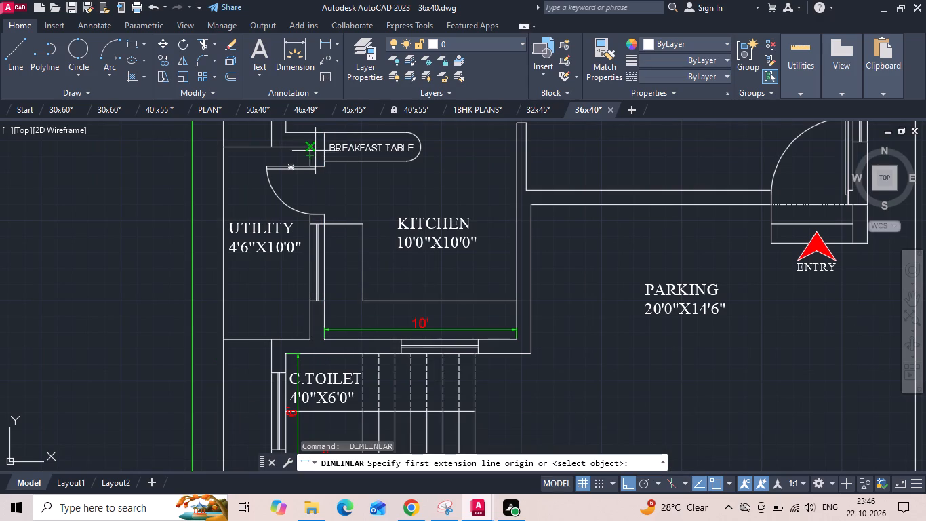
{"action": "left_click_drag", "start_coordinate": [311, 147], "coordinate": [313, 153]}
{"action": "left_click", "coordinate": [327, 340]}
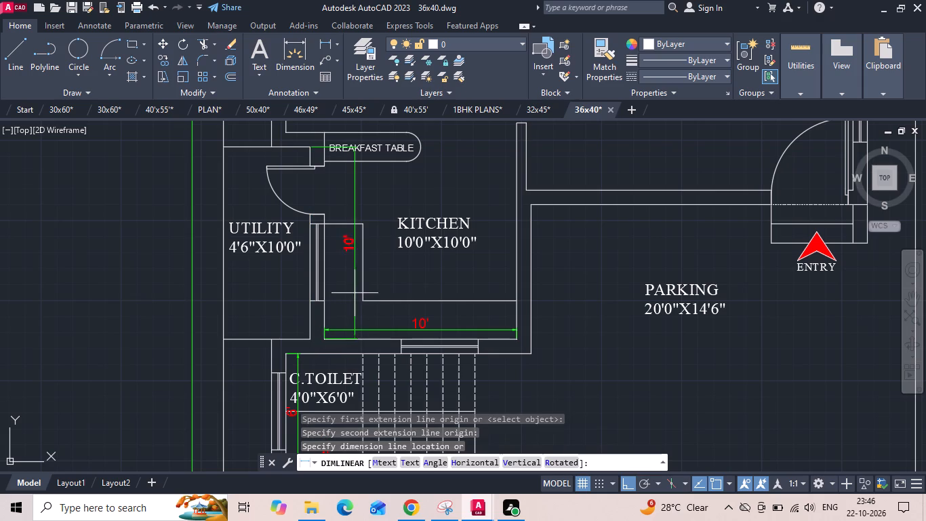
{"action": "left_click", "coordinate": [342, 286]}
Add linear dimensions for the duplicate plan's dining room depth and width, just inside its left and upper walls.
{"action": "middle_click_drag", "start_coordinate": [366, 217], "coordinate": [367, 336]}
{"action": "scroll", "coordinate": [347, 216], "scroll_direction": "down", "scroll_amount": 1}
{"action": "middle_click_drag", "start_coordinate": [347, 222], "coordinate": [347, 309]}
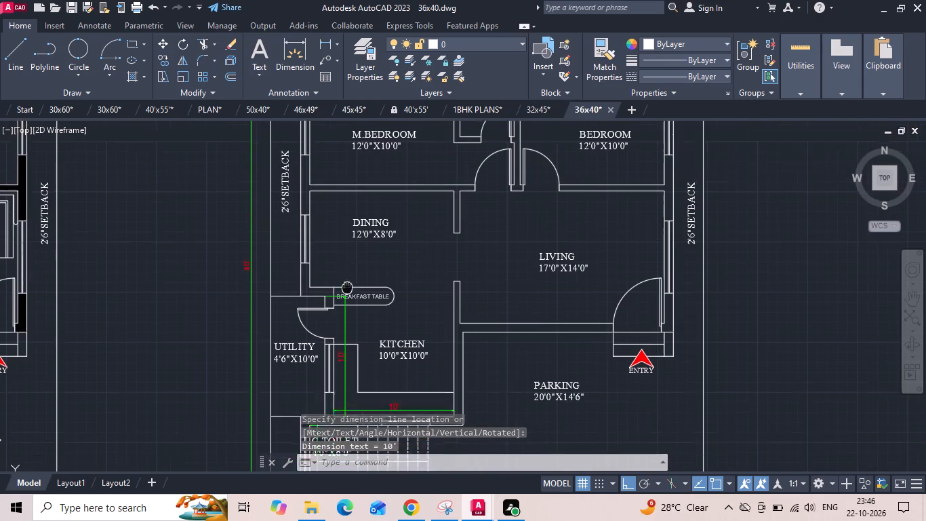
{"action": "middle_click_drag", "start_coordinate": [347, 309], "coordinate": [347, 312]}
{"action": "key", "text": "space"}
{"action": "left_click", "coordinate": [312, 235]}
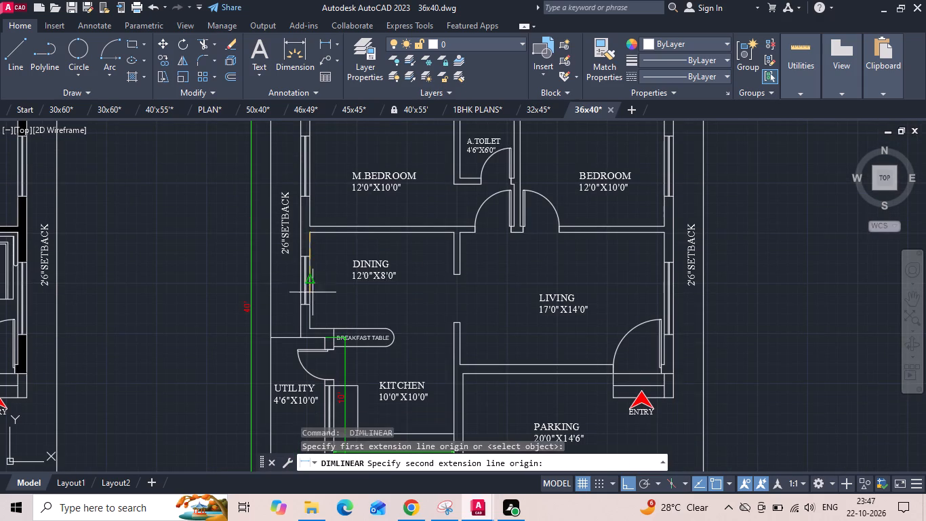
{"action": "scroll", "coordinate": [315, 321], "scroll_direction": "up", "scroll_amount": 1}
{"action": "left_click", "coordinate": [308, 332]}
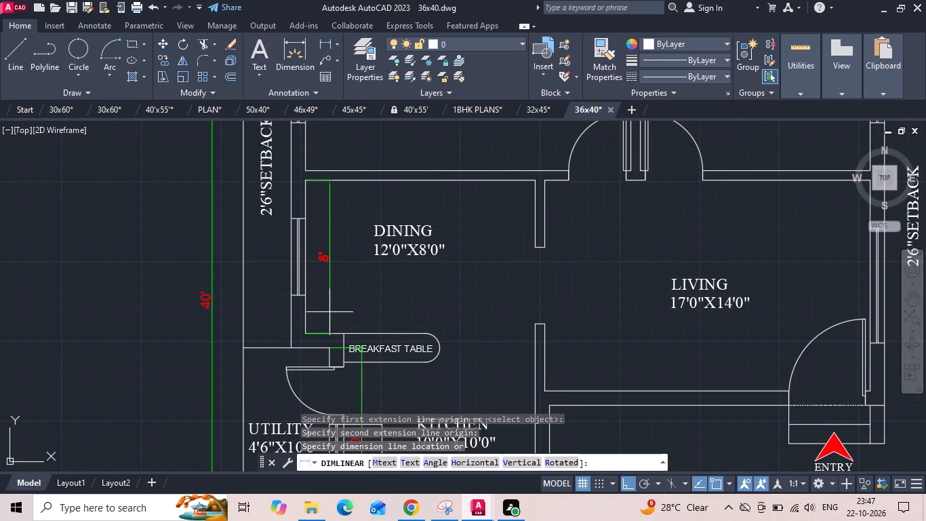
{"action": "left_click", "coordinate": [323, 301]}
{"action": "key", "text": "space"}
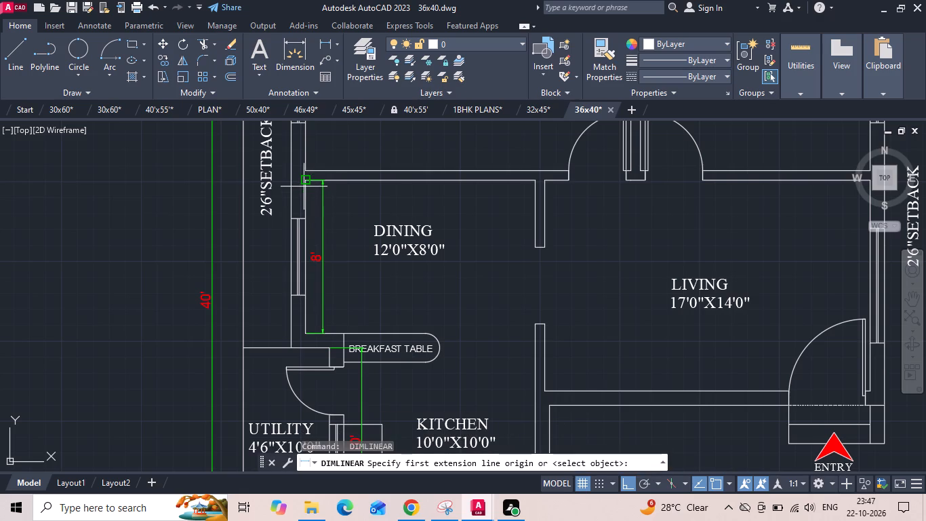
{"action": "left_click", "coordinate": [304, 184]}
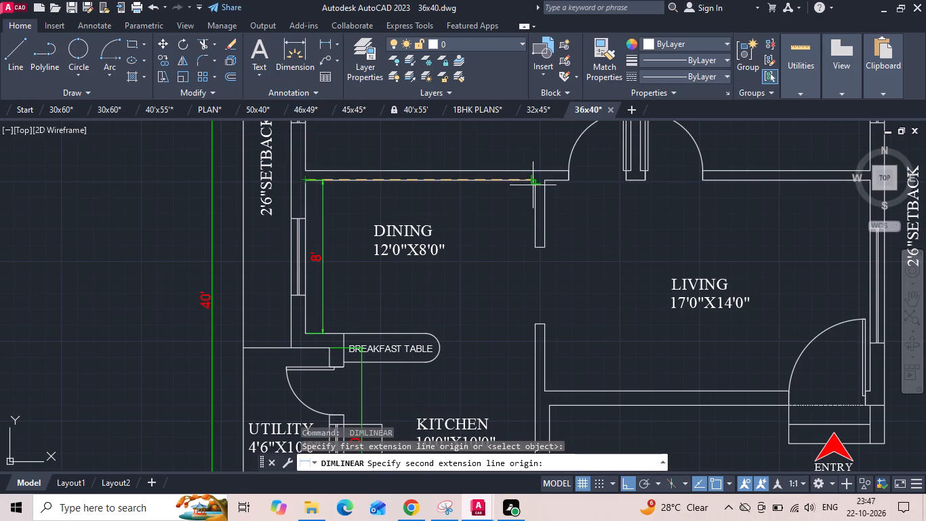
{"action": "left_click", "coordinate": [534, 180]}
{"action": "left_click", "coordinate": [524, 197]}
Change the duplicate plan's kitchen size label to 10'0"X10'9" and save the text change.
{"action": "scroll", "coordinate": [515, 173], "scroll_direction": "down", "scroll_amount": 1}
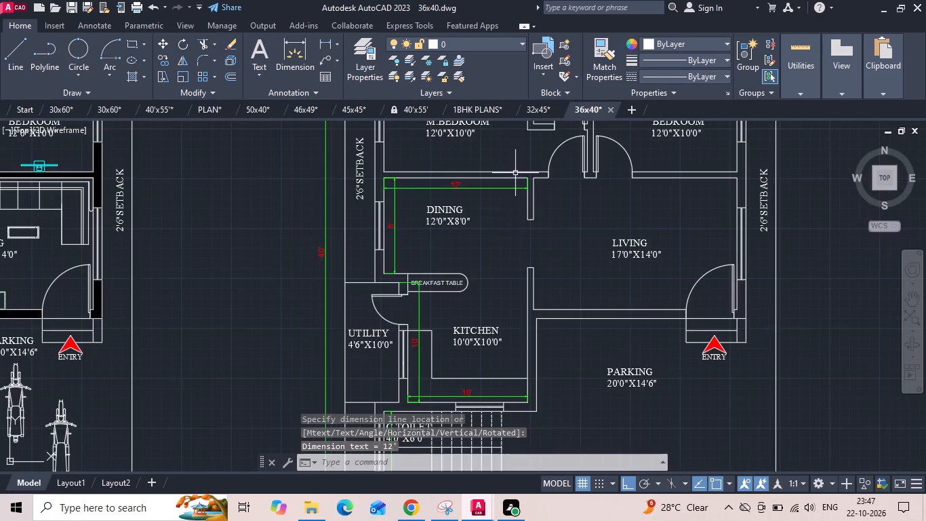
{"action": "middle_click_drag", "start_coordinate": [470, 290], "coordinate": [477, 254]}
{"action": "scroll", "coordinate": [462, 302], "scroll_direction": "up", "scroll_amount": 2}
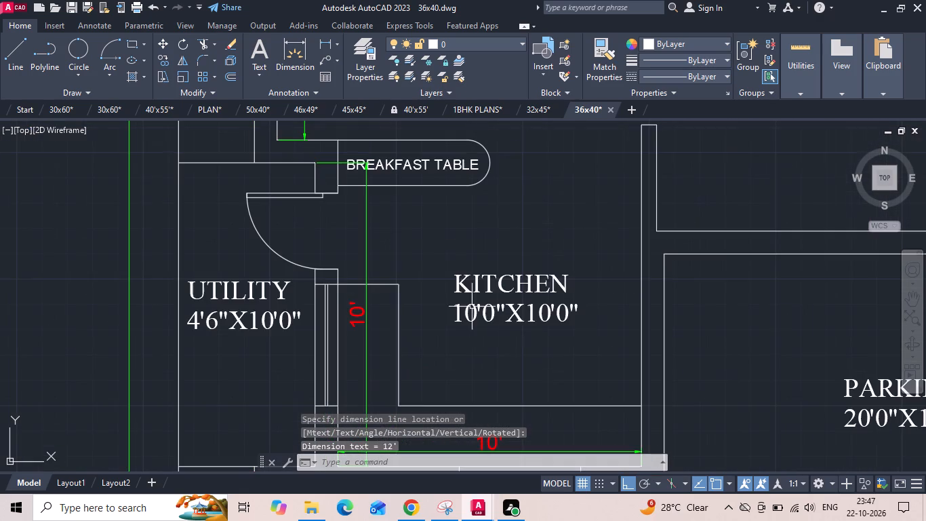
{"action": "double_click", "coordinate": [548, 316]}
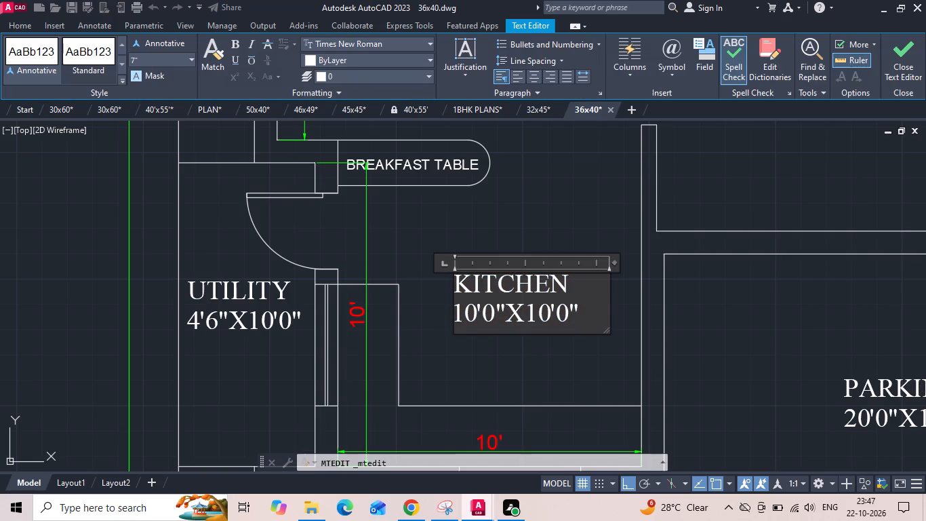
{"action": "left_click", "coordinate": [567, 314]}
{"action": "key", "text": "BackSpace"}
{"action": "key", "text": "9"}
{"action": "middle_click_drag", "start_coordinate": [418, 217], "coordinate": [418, 233]}
{"action": "key", "text": "Escape"}
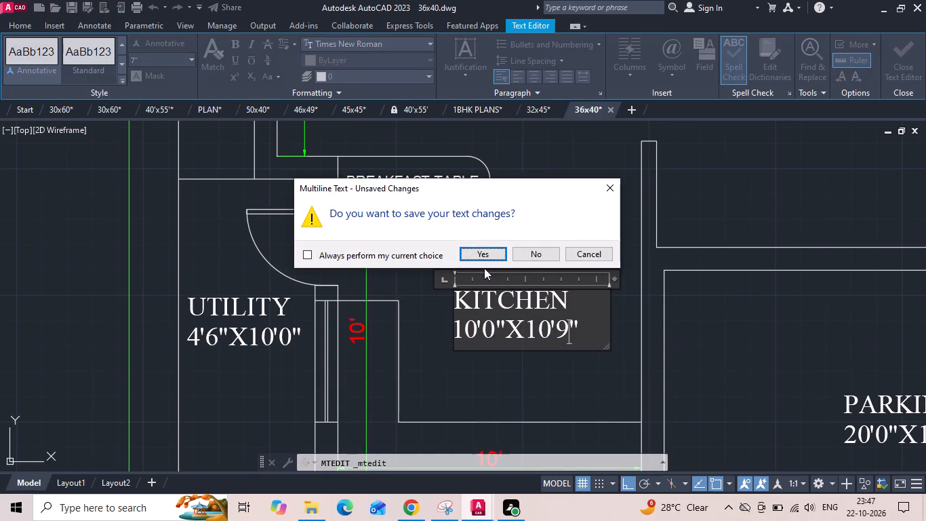
{"action": "left_click", "coordinate": [482, 258]}
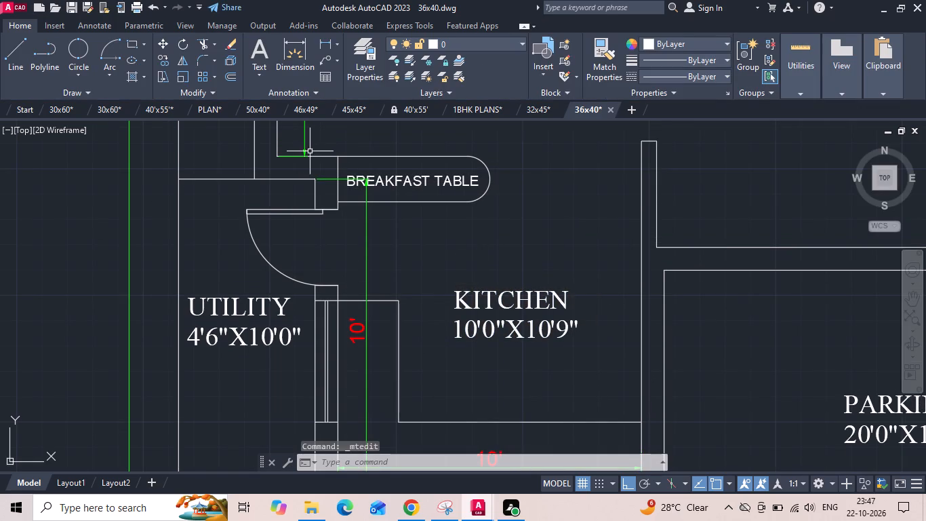
Stretch the upper end of the kitchen's depth dimension to the breakfast table's upper edge, making it 10'-9".
{"action": "left_click", "coordinate": [323, 180]}
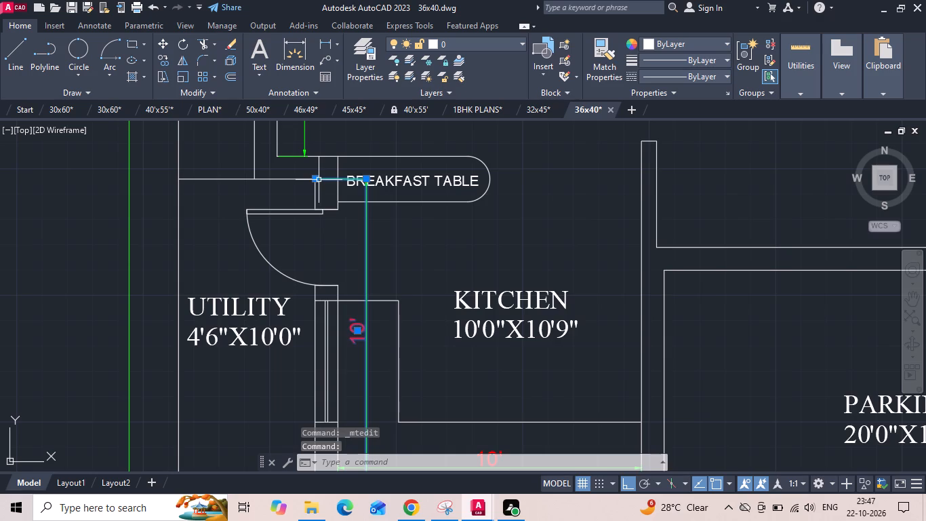
{"action": "left_click", "coordinate": [318, 179]}
{"action": "left_click", "coordinate": [318, 159]}
{"action": "scroll", "coordinate": [537, 213], "scroll_direction": "down", "scroll_amount": 4}
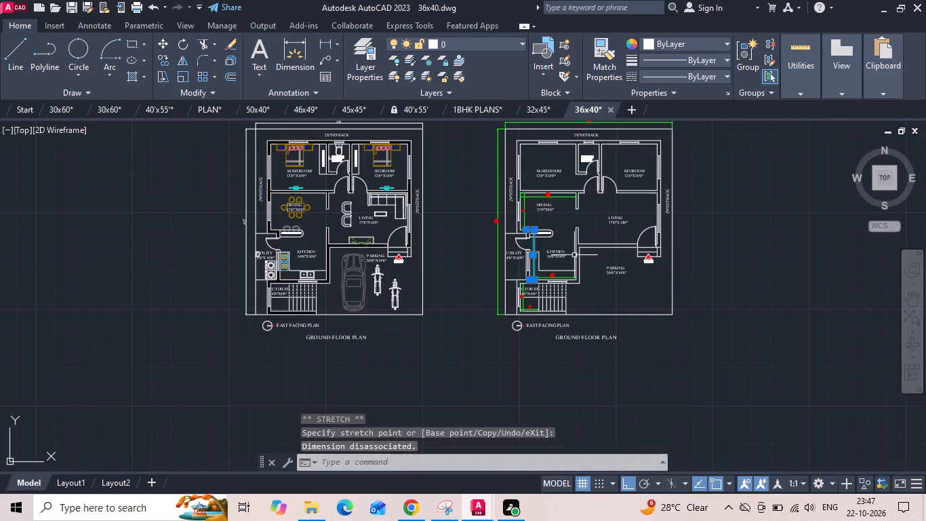
{"action": "key", "text": "Escape"}
Change the furnished plan's kitchen size label to 10'0"X10'9".
{"action": "scroll", "coordinate": [346, 256], "scroll_direction": "up", "scroll_amount": 2}
{"action": "scroll", "coordinate": [275, 269], "scroll_direction": "up", "scroll_amount": 2}
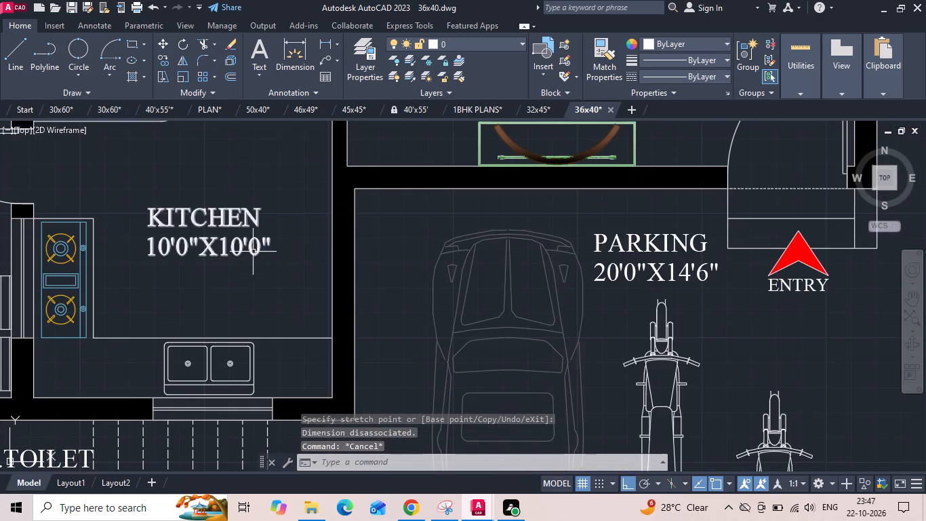
{"action": "double_click", "coordinate": [258, 248]}
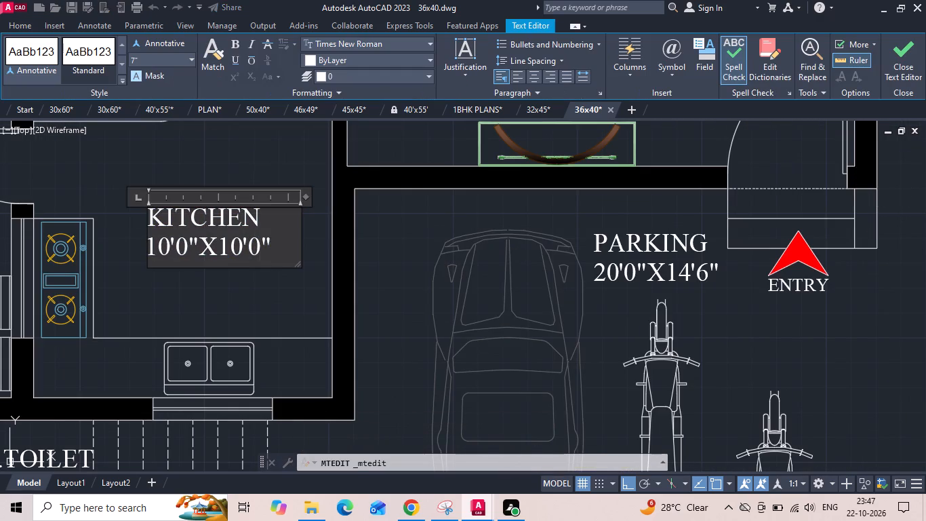
{"action": "key", "text": "BackSpace"}
{"action": "key", "text": "9"}
{"action": "left_click", "coordinate": [276, 291]}
Add a linear dimension across the duplicate plan's living room width, just above its lower wall.
{"action": "scroll", "coordinate": [266, 280], "scroll_direction": "down", "scroll_amount": 4}
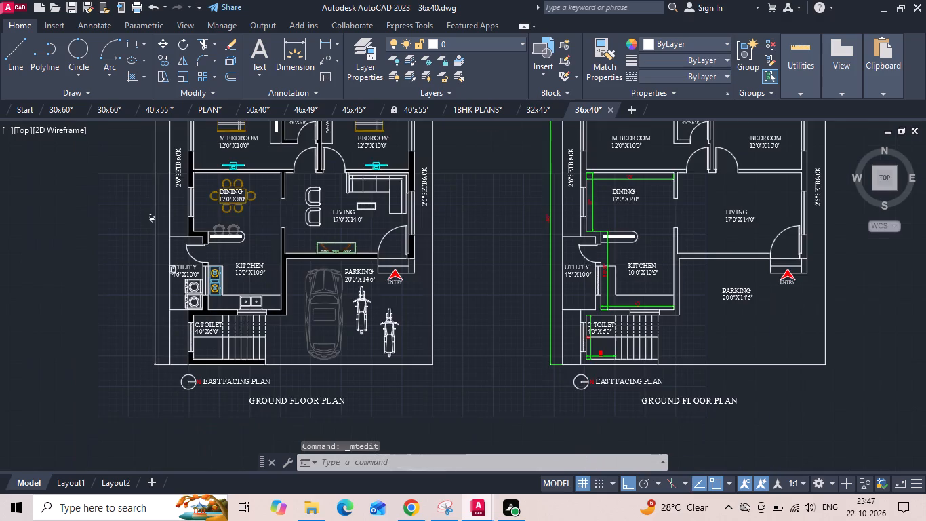
{"action": "scroll", "coordinate": [264, 280], "scroll_direction": "down", "scroll_amount": 1}
{"action": "scroll", "coordinate": [572, 254], "scroll_direction": "up", "scroll_amount": 2}
{"action": "middle_click_drag", "start_coordinate": [507, 199], "coordinate": [492, 260]}
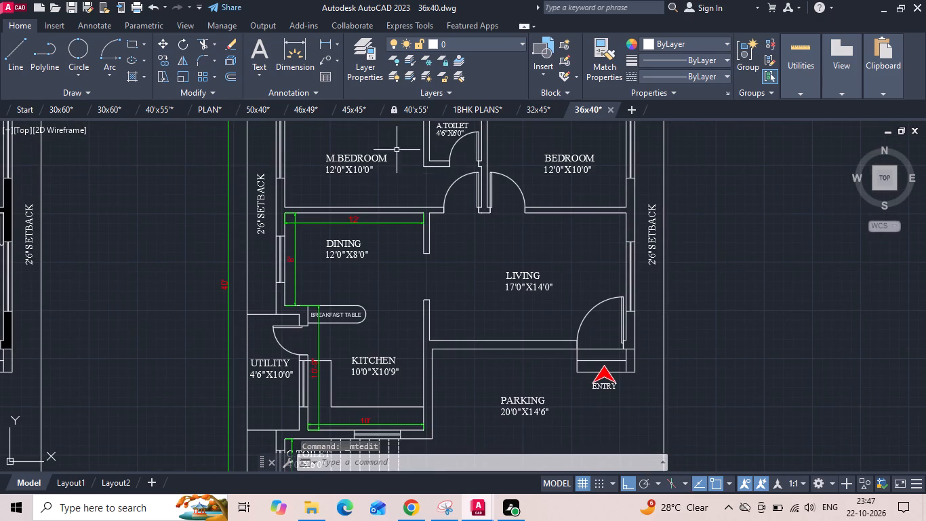
{"action": "left_click", "coordinate": [329, 45]}
{"action": "scroll", "coordinate": [496, 366], "scroll_direction": "up", "scroll_amount": 1}
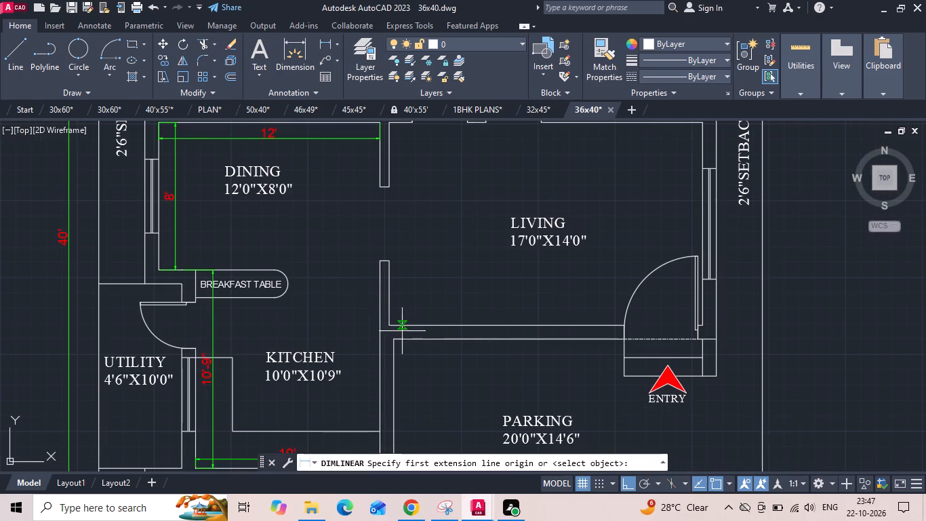
{"action": "left_click", "coordinate": [388, 323]}
{"action": "scroll", "coordinate": [681, 324], "scroll_direction": "up", "scroll_amount": 1}
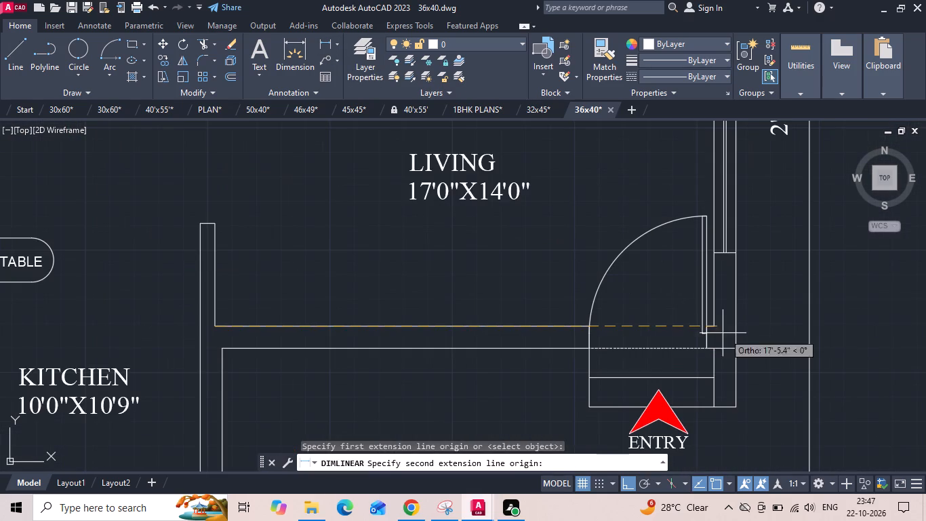
{"action": "left_click", "coordinate": [719, 326]}
{"action": "left_click", "coordinate": [718, 313]}
Add a linear dimension for the duplicate plan's living room depth, just inside the wall shared with the dining area.
{"action": "key", "text": "space"}
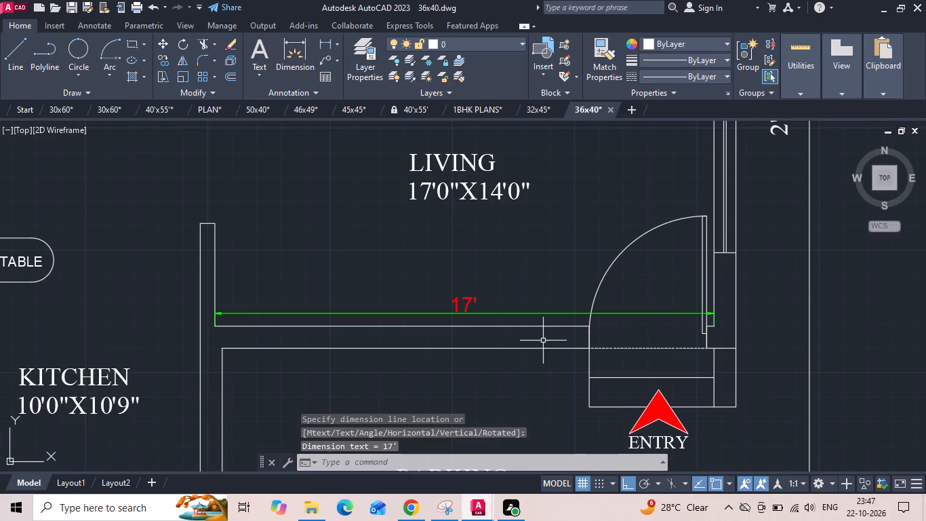
{"action": "left_click", "coordinate": [218, 325]}
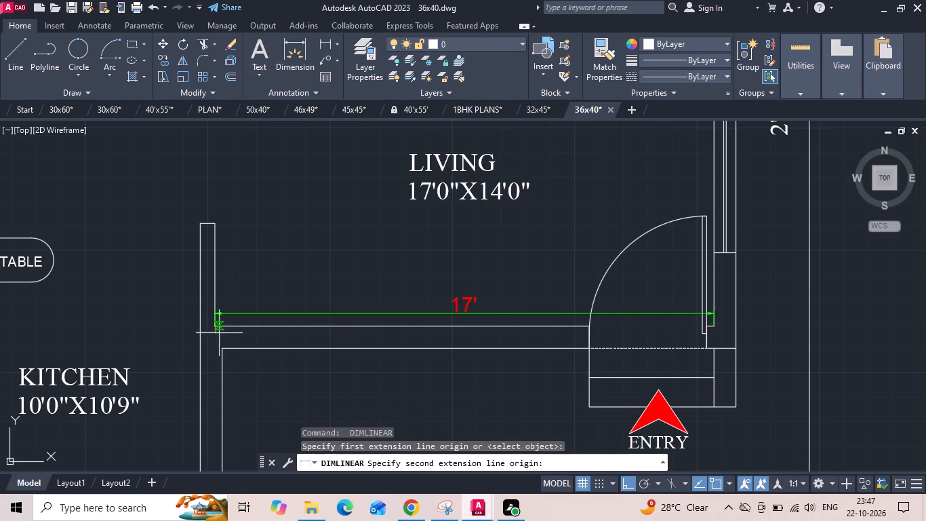
{"action": "scroll", "coordinate": [223, 347], "scroll_direction": "down", "scroll_amount": 1}
{"action": "left_click", "coordinate": [220, 135]}
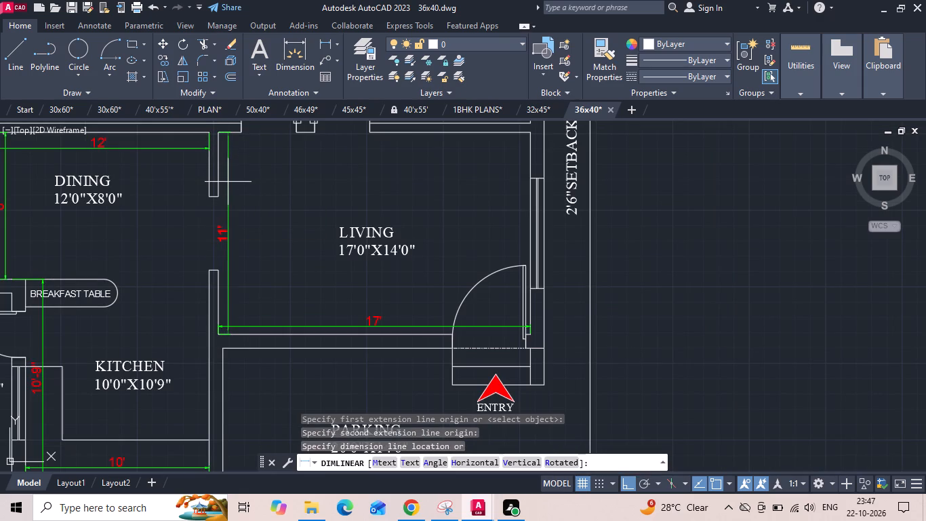
{"action": "left_click", "coordinate": [228, 182]}
Check the furnished plan's living room depth with a trial linear dimension along its dining-side wall.
{"action": "middle_click_drag", "start_coordinate": [237, 189], "coordinate": [350, 206]}
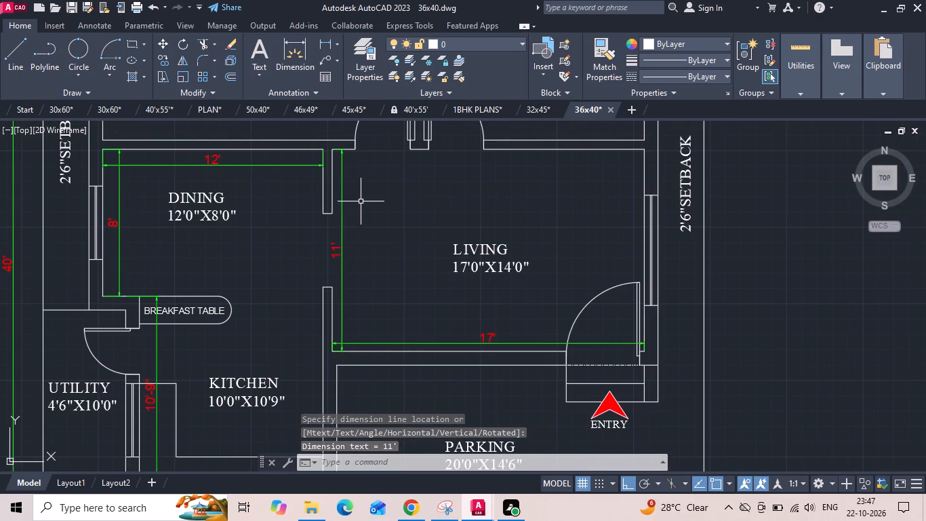
{"action": "scroll", "coordinate": [540, 216], "scroll_direction": "down", "scroll_amount": 2}
{"action": "scroll", "coordinate": [140, 231], "scroll_direction": "up", "scroll_amount": 1}
{"action": "key", "text": "space"}
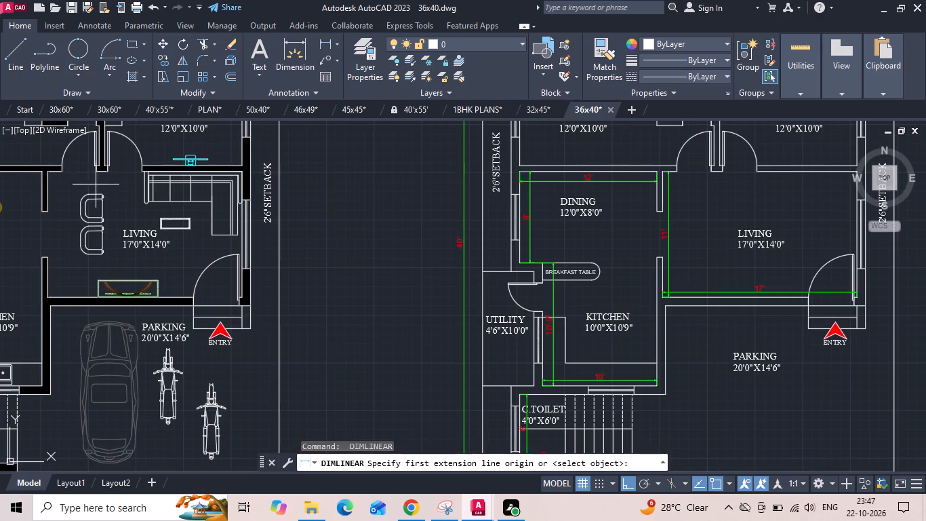
{"action": "scroll", "coordinate": [43, 180], "scroll_direction": "up", "scroll_amount": 2}
{"action": "left_click", "coordinate": [55, 163]}
{"action": "scroll", "coordinate": [51, 285], "scroll_direction": "down", "scroll_amount": 1}
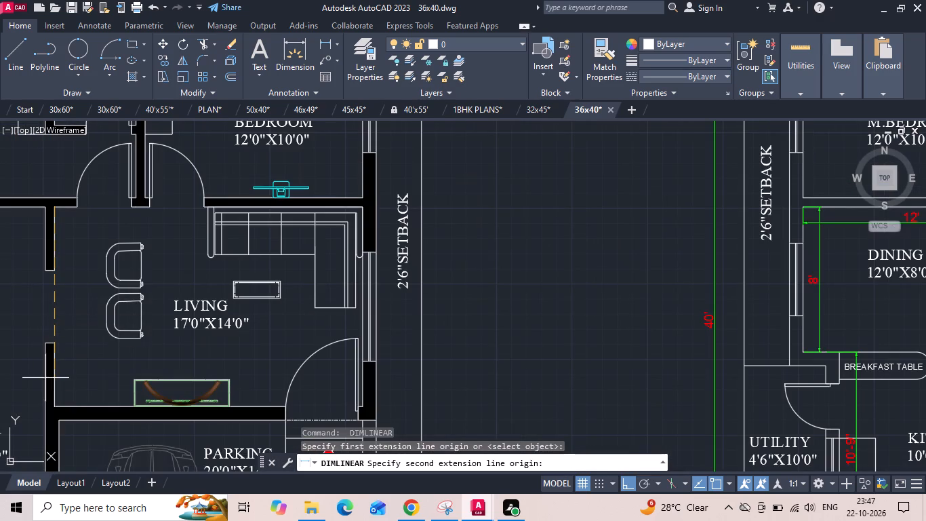
{"action": "left_click", "coordinate": [55, 406]}
{"action": "key", "text": "Escape"}
Change the furnished plan's living room size label to 17'0"X11'0" and save the drawing.
{"action": "scroll", "coordinate": [230, 332], "scroll_direction": "up", "scroll_amount": 1}
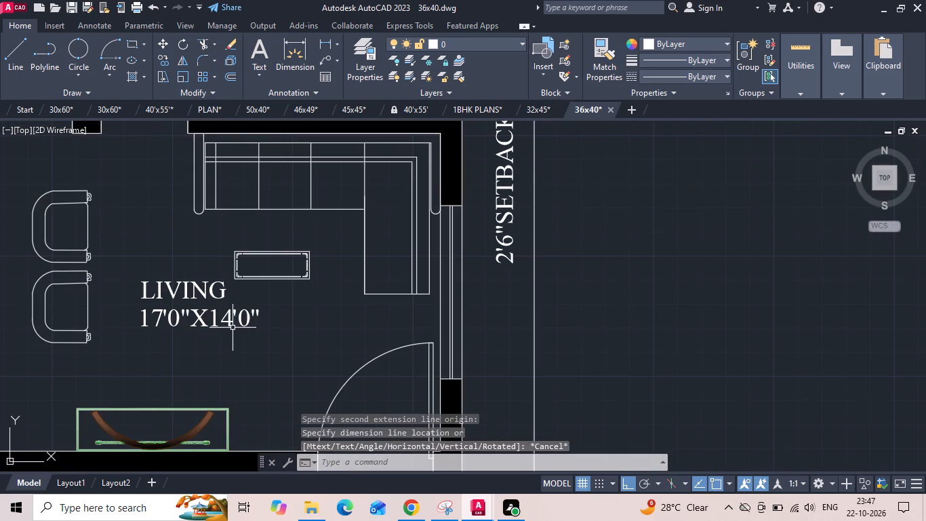
{"action": "double_click", "coordinate": [233, 324]}
{"action": "key", "text": "BackSpace"}
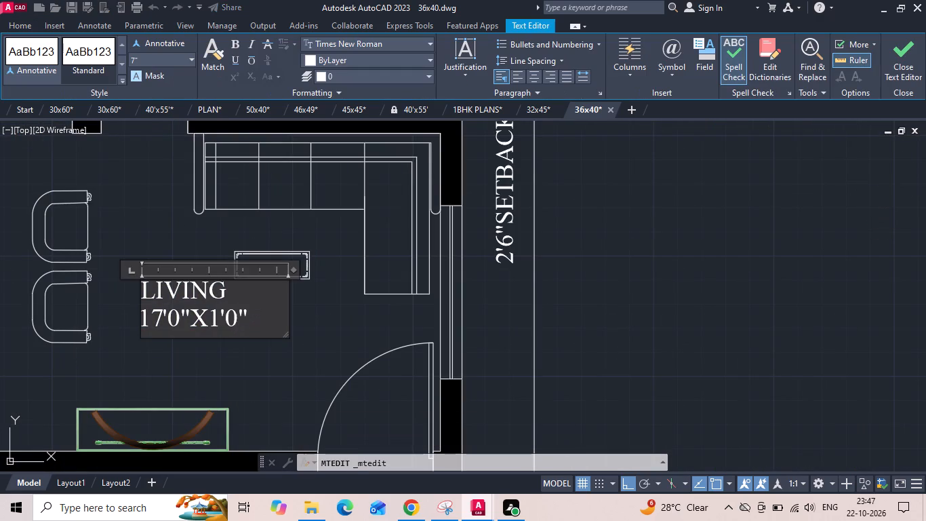
{"action": "key", "text": "1"}
{"action": "left_click", "coordinate": [254, 367]}
{"action": "scroll", "coordinate": [221, 306], "scroll_direction": "down", "scroll_amount": 2}
{"action": "key", "text": "ctrl+s"}
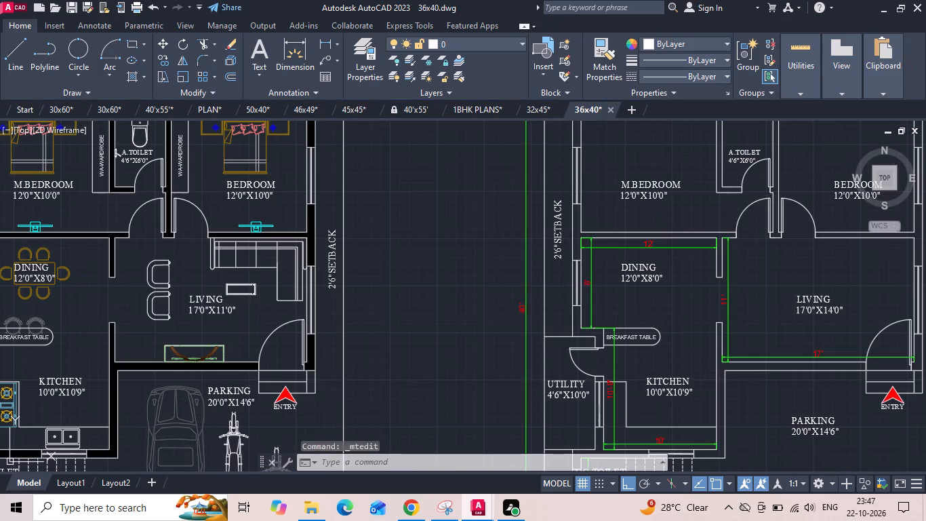
Change the duplicate plan's living room size label to 17'0"X11'0".
{"action": "scroll", "coordinate": [220, 303], "scroll_direction": "down", "scroll_amount": 1}
{"action": "scroll", "coordinate": [701, 321], "scroll_direction": "up", "scroll_amount": 2}
{"action": "scroll", "coordinate": [437, 298], "scroll_direction": "up", "scroll_amount": 1}
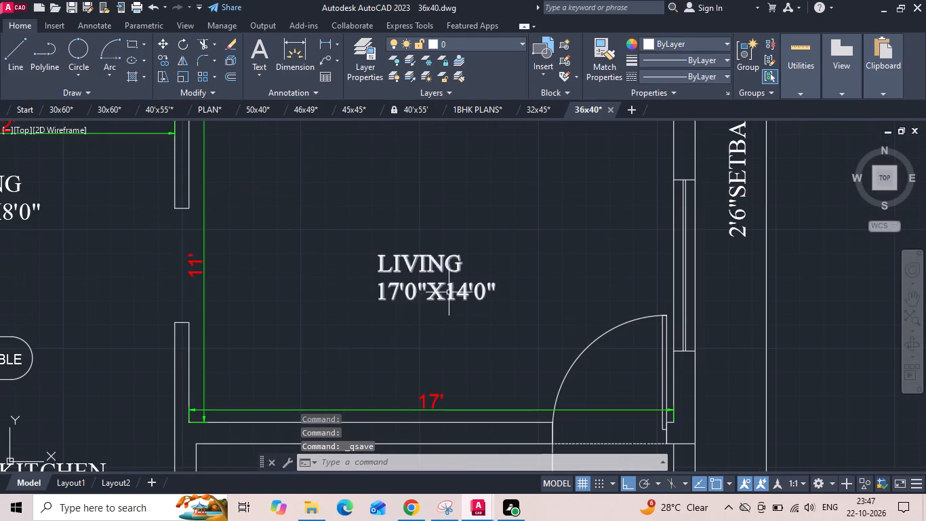
{"action": "double_click", "coordinate": [468, 292]}
{"action": "key", "text": "BackSpace"}
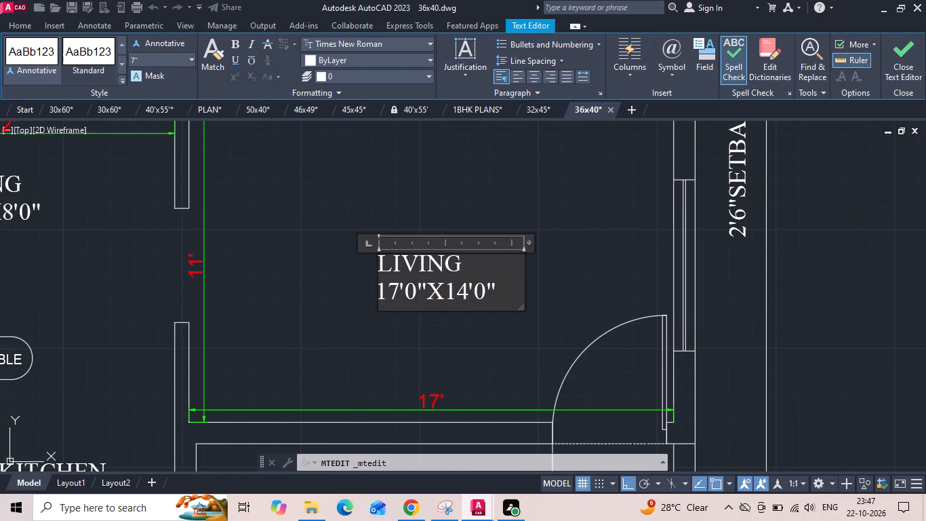
{"action": "key", "text": "1"}
{"action": "left_click", "coordinate": [426, 360]}
Add a linear dimension across the duplicate plan's BEDROOM width, just below its upper wall.
{"action": "scroll", "coordinate": [453, 343], "scroll_direction": "down", "scroll_amount": 2}
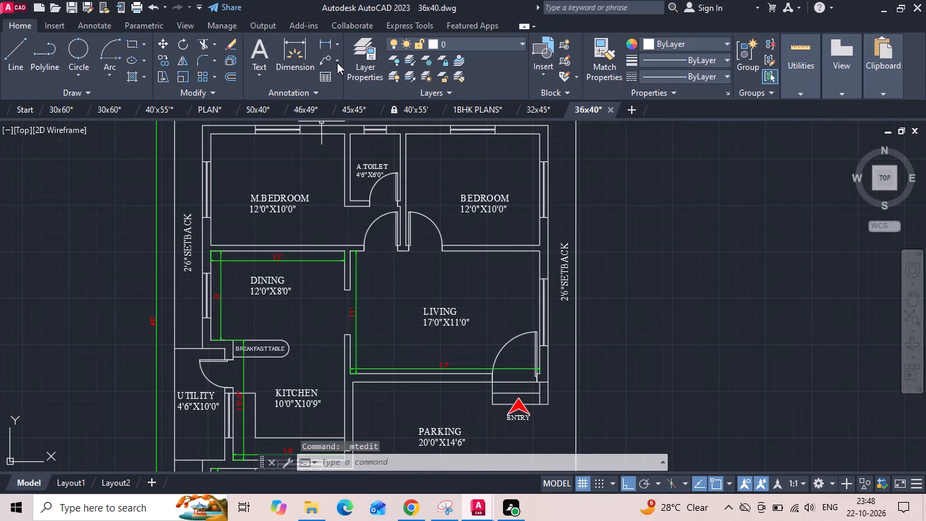
{"action": "left_click", "coordinate": [326, 42]}
{"action": "scroll", "coordinate": [489, 264], "scroll_direction": "up", "scroll_amount": 2}
{"action": "middle_click_drag", "start_coordinate": [480, 263], "coordinate": [496, 352]}
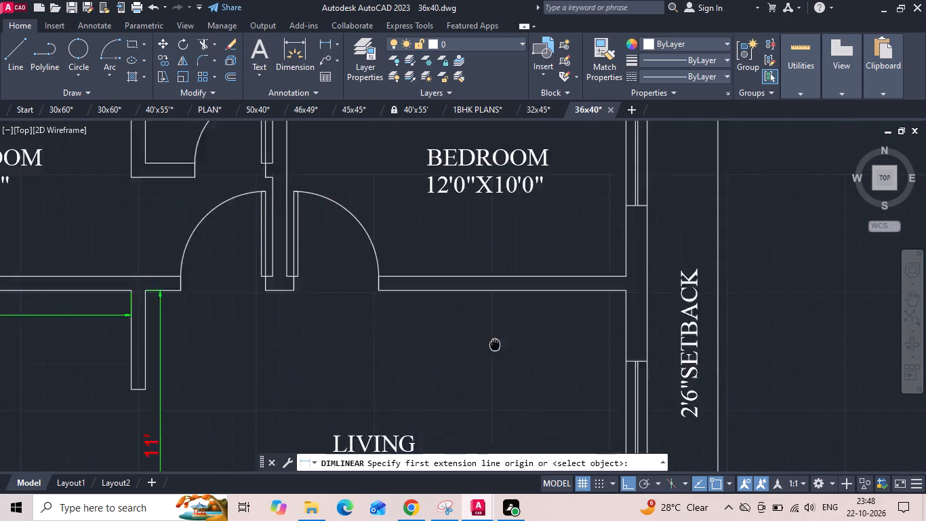
{"action": "middle_click_drag", "start_coordinate": [496, 352], "coordinate": [496, 354]}
{"action": "scroll", "coordinate": [498, 359], "scroll_direction": "down", "scroll_amount": 1}
{"action": "left_click", "coordinate": [371, 149]}
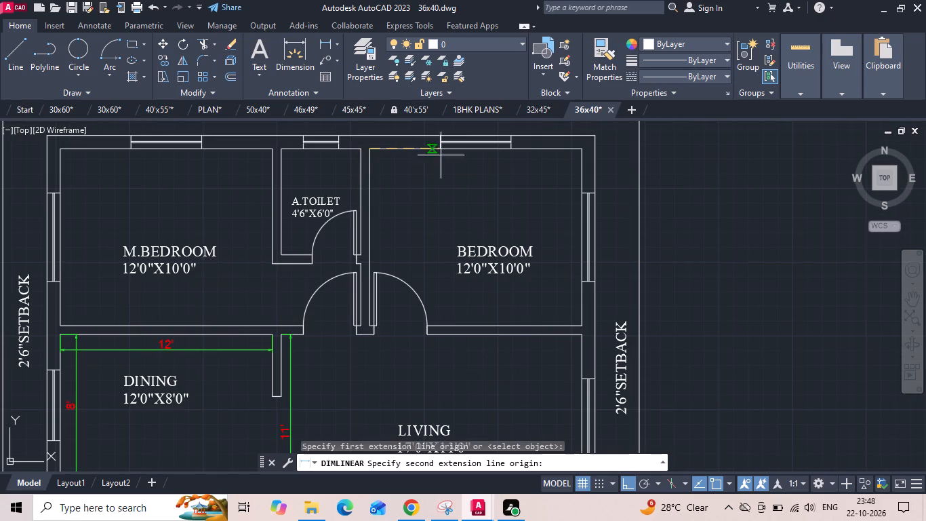
{"action": "left_click", "coordinate": [576, 149]}
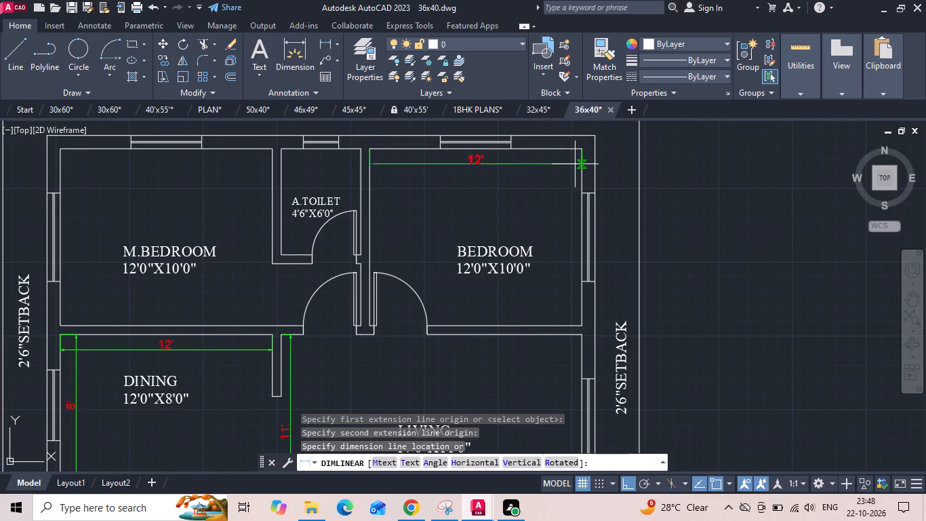
{"action": "left_click", "coordinate": [575, 164]}
Add a linear dimension for the BEDROOM's depth, just inside its outer side wall.
{"action": "key", "text": "space"}
{"action": "left_click", "coordinate": [579, 146]}
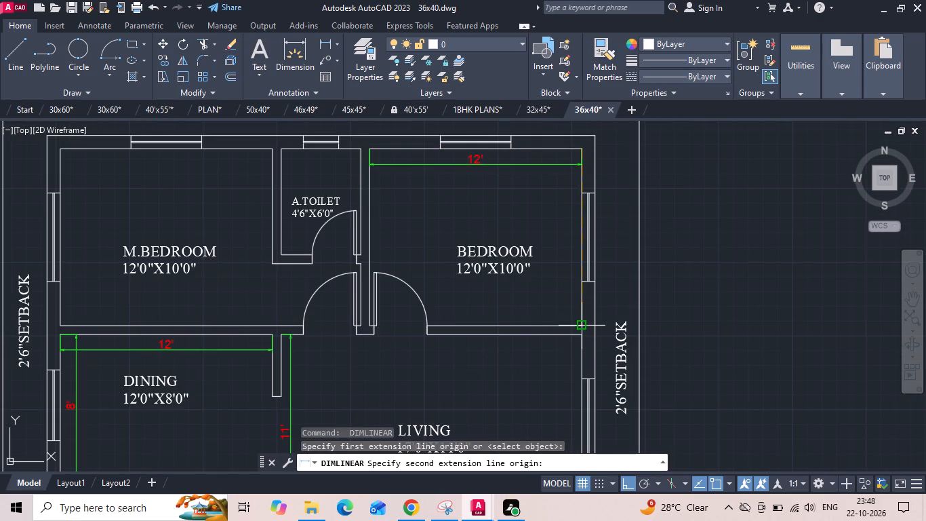
{"action": "left_click", "coordinate": [578, 328]}
{"action": "left_click", "coordinate": [570, 317]}
Dimension the BEDROOM's lower wall from the outer corner to the door opening, and continue the dimension across the door opening.
{"action": "scroll", "coordinate": [554, 322], "scroll_direction": "up", "scroll_amount": 1}
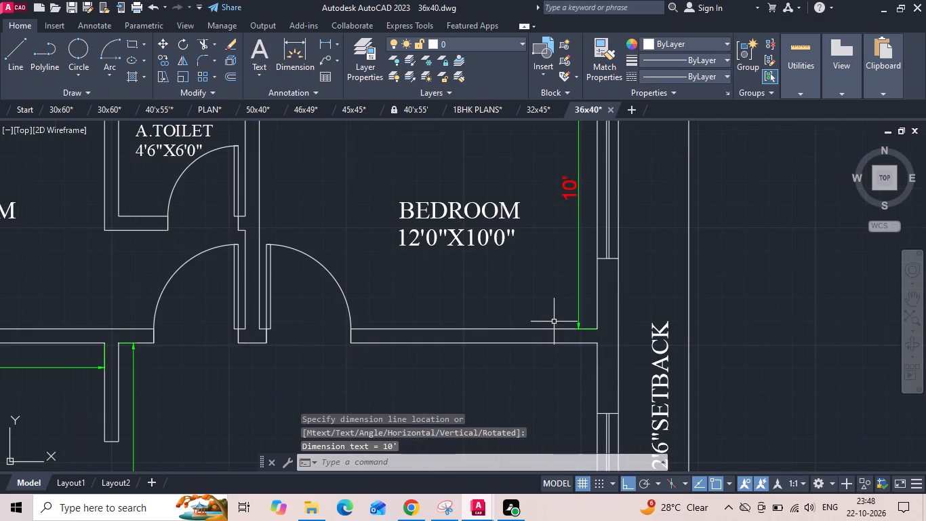
{"action": "key", "text": "space"}
{"action": "left_click", "coordinate": [597, 330]}
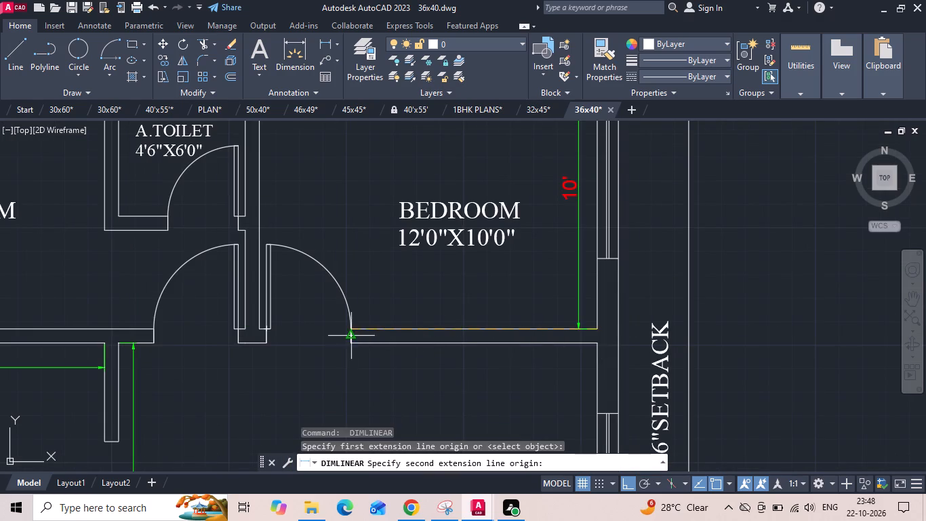
{"action": "scroll", "coordinate": [347, 336], "scroll_direction": "up", "scroll_amount": 3}
{"action": "left_click", "coordinate": [355, 311]}
{"action": "scroll", "coordinate": [355, 311], "scroll_direction": "down", "scroll_amount": 1}
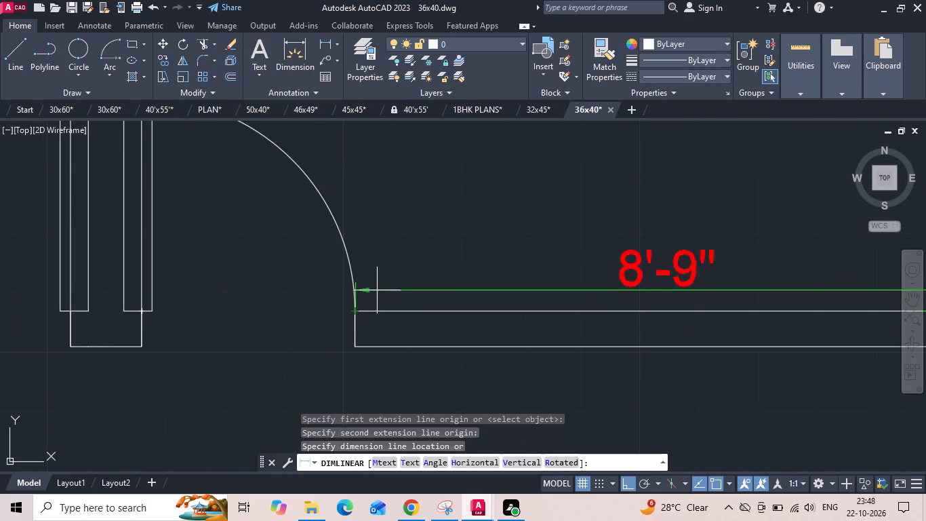
{"action": "left_click", "coordinate": [379, 288]}
{"action": "type", "text": "DIMCNT"}
{"action": "key", "text": "space"}
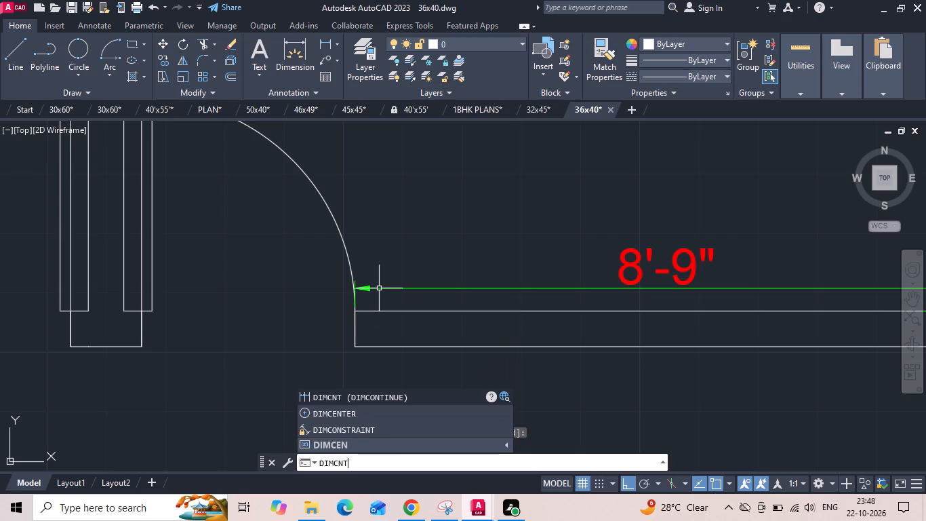
{"action": "left_click", "coordinate": [139, 291]}
{"action": "key", "text": "Escape"}
Add a linear dimension across the duplicate plan's M.BEDROOM width, just below its upper wall.
{"action": "scroll", "coordinate": [301, 290], "scroll_direction": "down", "scroll_amount": 4}
{"action": "scroll", "coordinate": [390, 298], "scroll_direction": "up", "scroll_amount": 1}
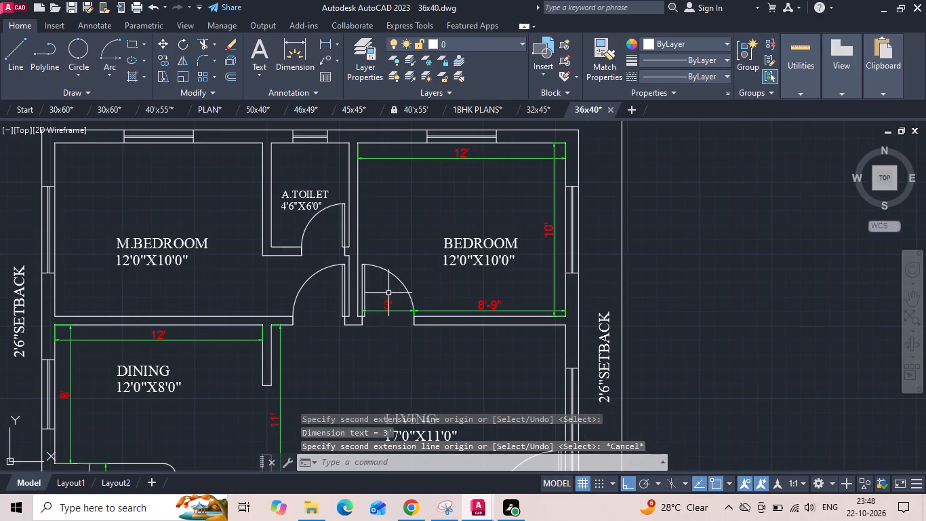
{"action": "left_click", "coordinate": [321, 43]}
{"action": "middle_click_drag", "start_coordinate": [192, 269], "coordinate": [294, 271]}
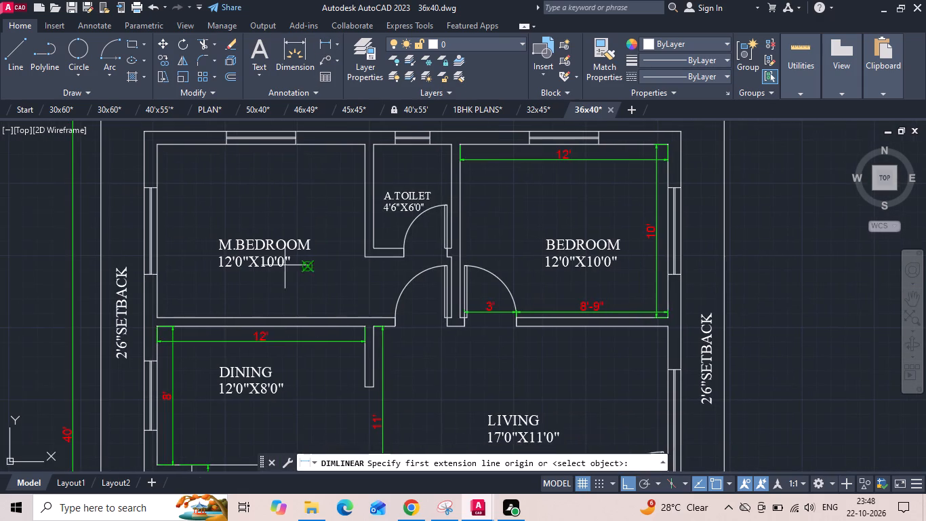
{"action": "left_click", "coordinate": [158, 144]}
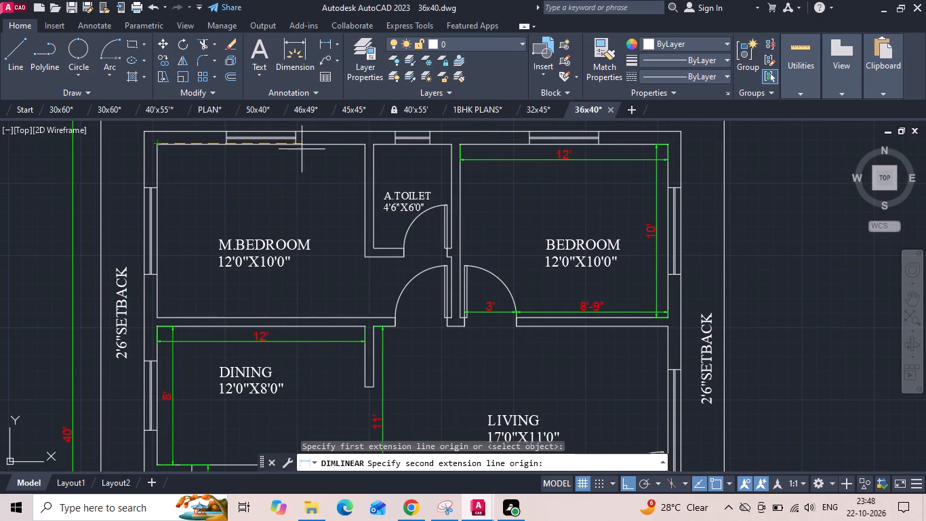
{"action": "left_click", "coordinate": [361, 145]}
{"action": "left_click", "coordinate": [342, 161]}
Add a linear dimension for the M.BEDROOM's depth, just inside its outer side wall.
{"action": "key", "text": "space"}
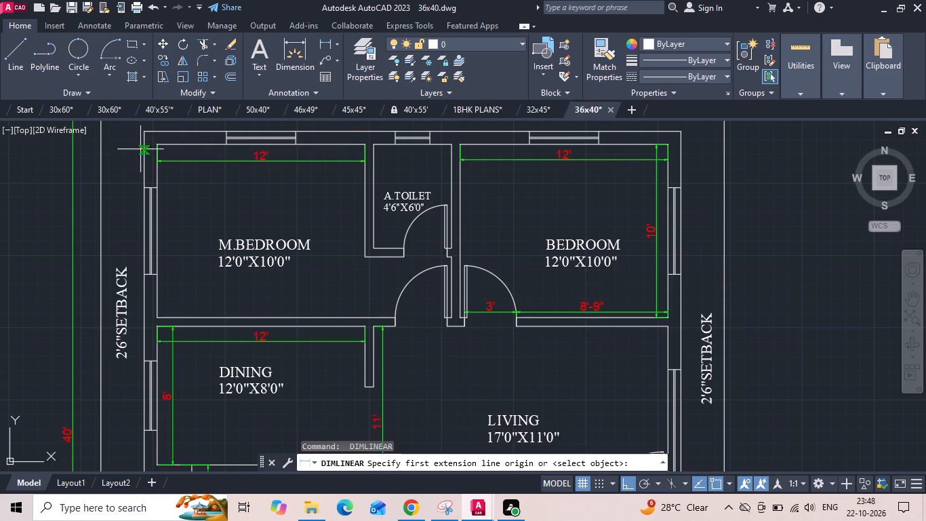
{"action": "left_click", "coordinate": [154, 144]}
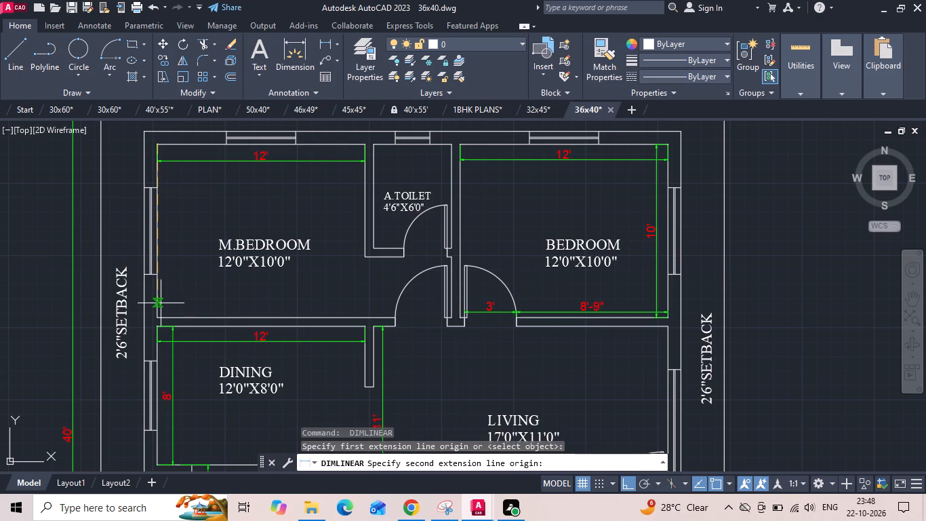
{"action": "left_click", "coordinate": [159, 314]}
{"action": "left_click", "coordinate": [175, 298]}
Dimension the M.BEDROOM's lower wall from the outer corner to the door opening, and continue the dimension across the door opening.
{"action": "key", "text": "space"}
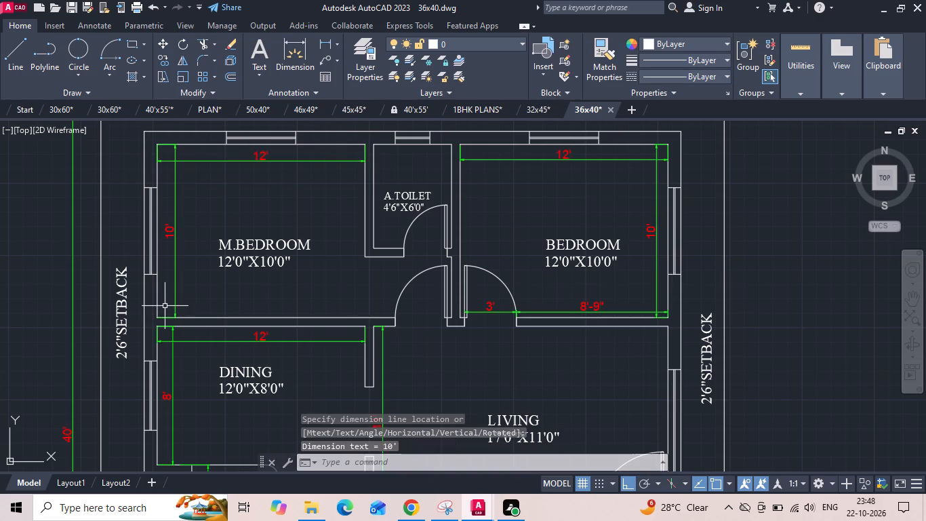
{"action": "left_click_drag", "start_coordinate": [159, 321], "coordinate": [170, 322]}
{"action": "scroll", "coordinate": [355, 311], "scroll_direction": "up", "scroll_amount": 2}
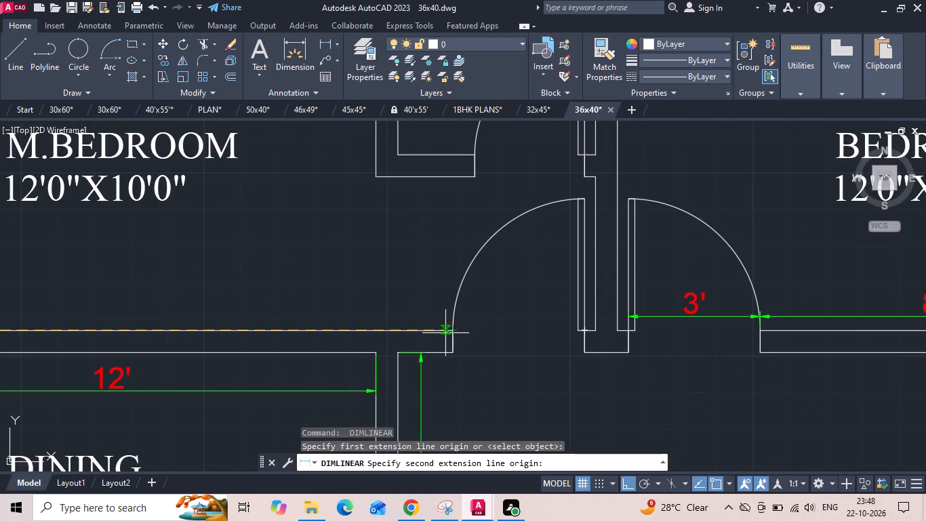
{"action": "scroll", "coordinate": [454, 334], "scroll_direction": "up", "scroll_amount": 2}
{"action": "left_click", "coordinate": [446, 331]}
{"action": "scroll", "coordinate": [445, 328], "scroll_direction": "down", "scroll_amount": 2}
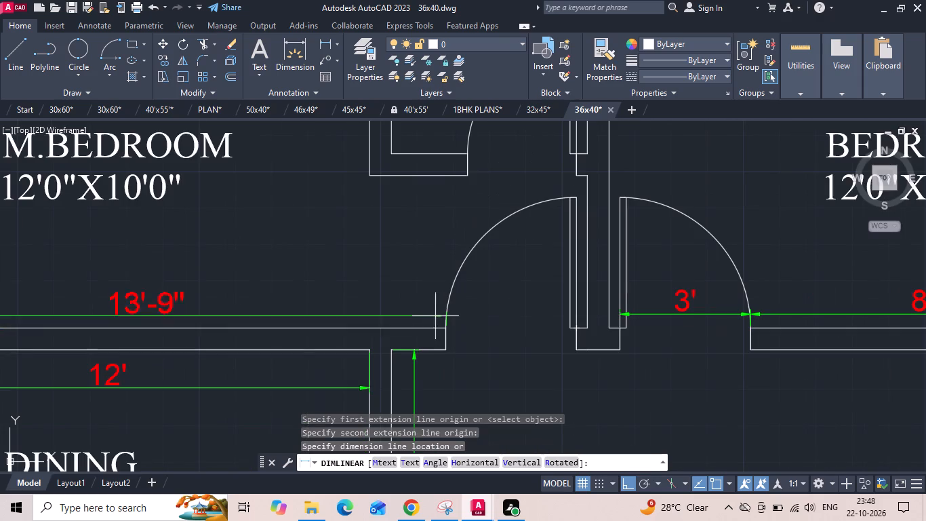
{"action": "left_click", "coordinate": [428, 310]}
{"action": "type", "text": "DIM"}
{"action": "type", "text": "CNT"}
{"action": "key", "text": "space"}
{"action": "scroll", "coordinate": [587, 320], "scroll_direction": "up", "scroll_amount": 1}
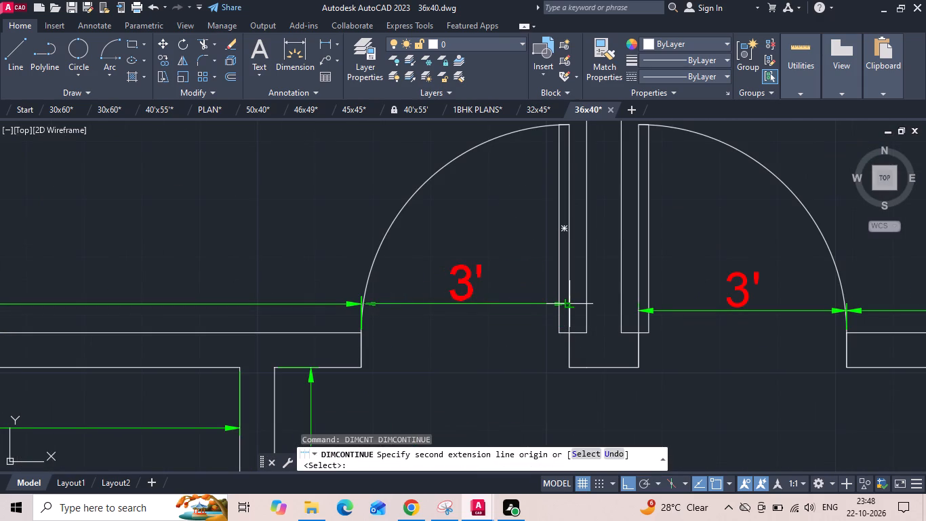
{"action": "left_click", "coordinate": [569, 303]}
{"action": "key", "text": "Escape"}
Add a linear dimension for the duplicate plan's A.TOILET depth, just inside the wall shared with the M.BEDROOM.
{"action": "scroll", "coordinate": [450, 338], "scroll_direction": "down", "scroll_amount": 1}
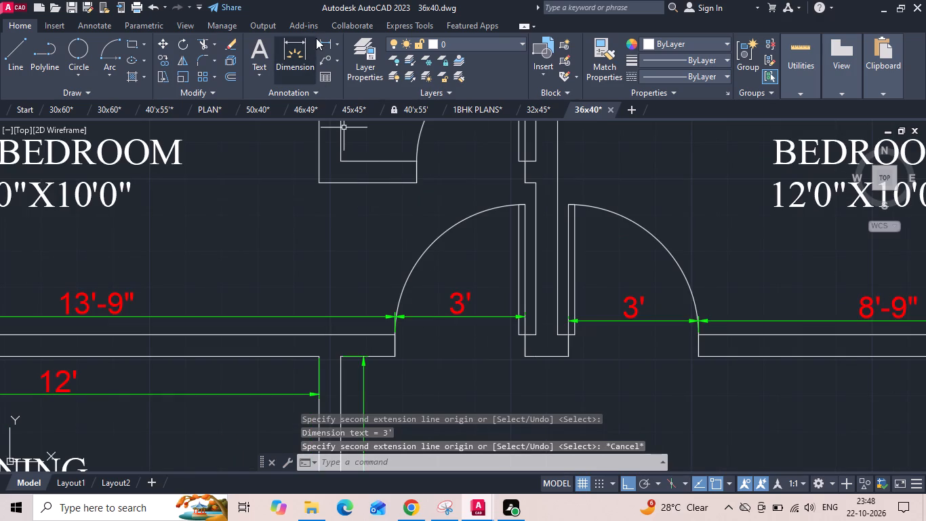
{"action": "left_click", "coordinate": [321, 41]}
{"action": "middle_click_drag", "start_coordinate": [380, 198], "coordinate": [382, 313]}
{"action": "scroll", "coordinate": [382, 308], "scroll_direction": "down", "scroll_amount": 2}
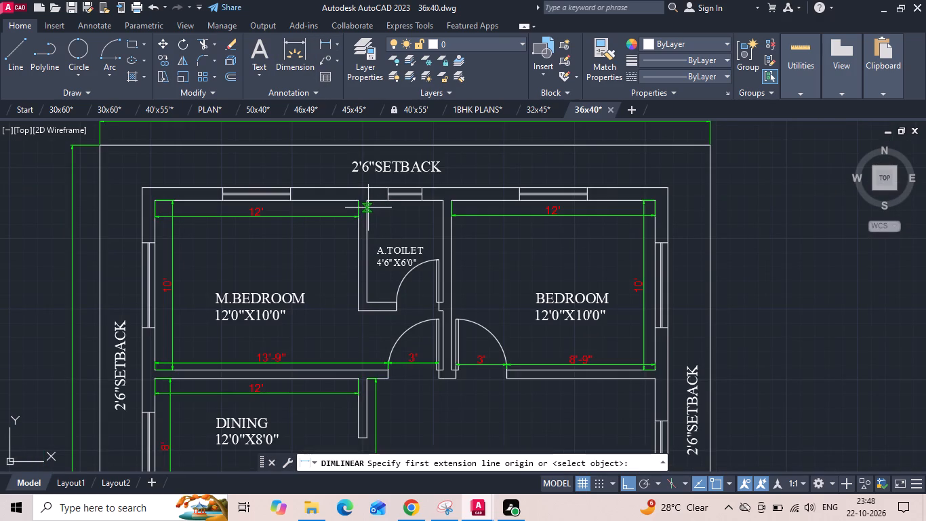
{"action": "left_click", "coordinate": [368, 201]}
{"action": "scroll", "coordinate": [361, 294], "scroll_direction": "up", "scroll_amount": 2}
{"action": "left_click", "coordinate": [375, 311]}
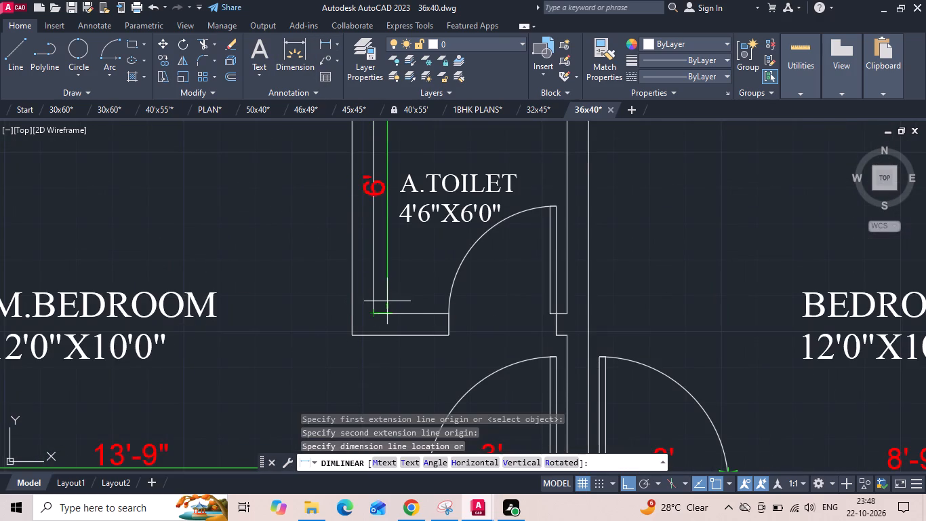
{"action": "left_click", "coordinate": [401, 293]}
Add a linear dimension across the duplicate plan's A.TOILET width, just below its upper wall and window.
{"action": "scroll", "coordinate": [376, 312], "scroll_direction": "down", "scroll_amount": 1}
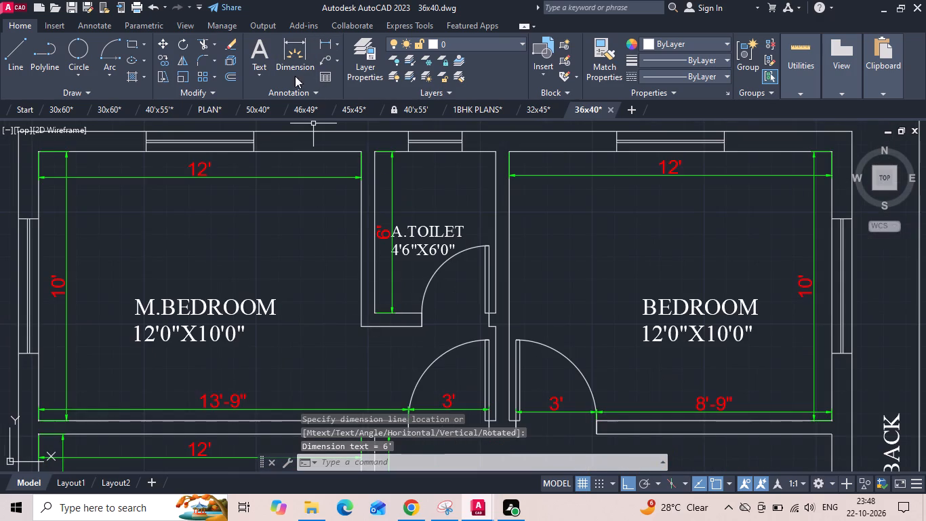
{"action": "left_click", "coordinate": [323, 41]}
{"action": "scroll", "coordinate": [428, 212], "scroll_direction": "up", "scroll_amount": 1}
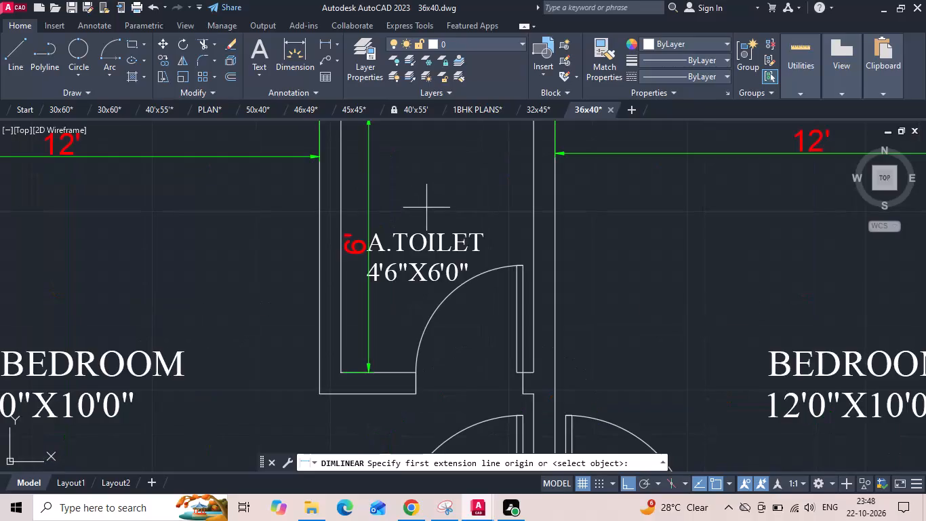
{"action": "middle_click_drag", "start_coordinate": [401, 208], "coordinate": [401, 288]}
{"action": "left_click", "coordinate": [342, 195]}
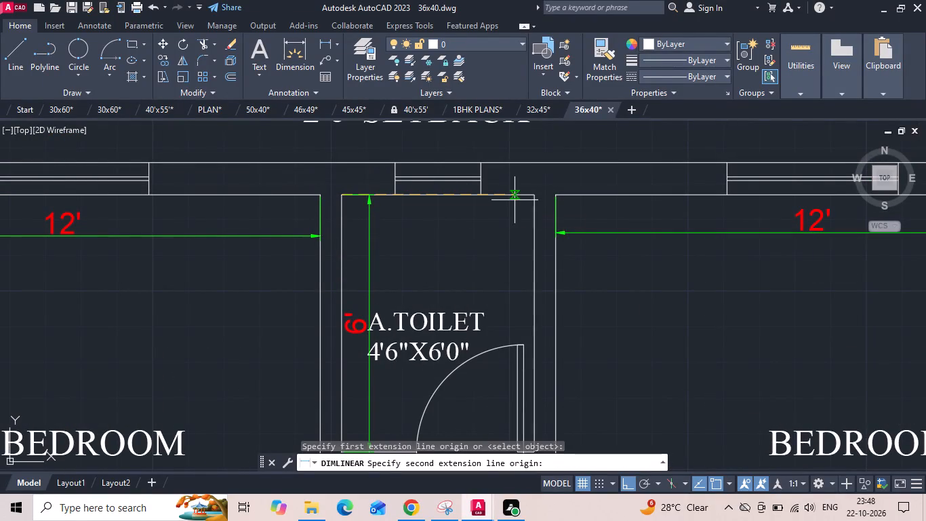
{"action": "left_click_drag", "start_coordinate": [533, 194], "coordinate": [529, 208]}
{"action": "left_click", "coordinate": [514, 233]}
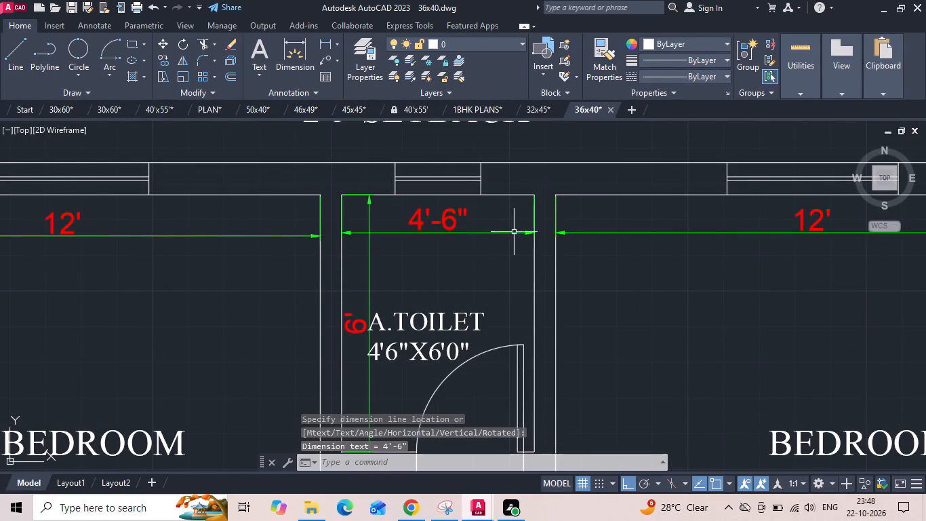
Add a linear dimension across the duplicate plan's upper setback, from the BEDROOM's outer wall to the plot boundary.
{"action": "scroll", "coordinate": [414, 254], "scroll_direction": "down", "scroll_amount": 2}
{"action": "scroll", "coordinate": [454, 216], "scroll_direction": "up", "scroll_amount": 1}
{"action": "key", "text": "space"}
{"action": "left_click", "coordinate": [519, 222]}
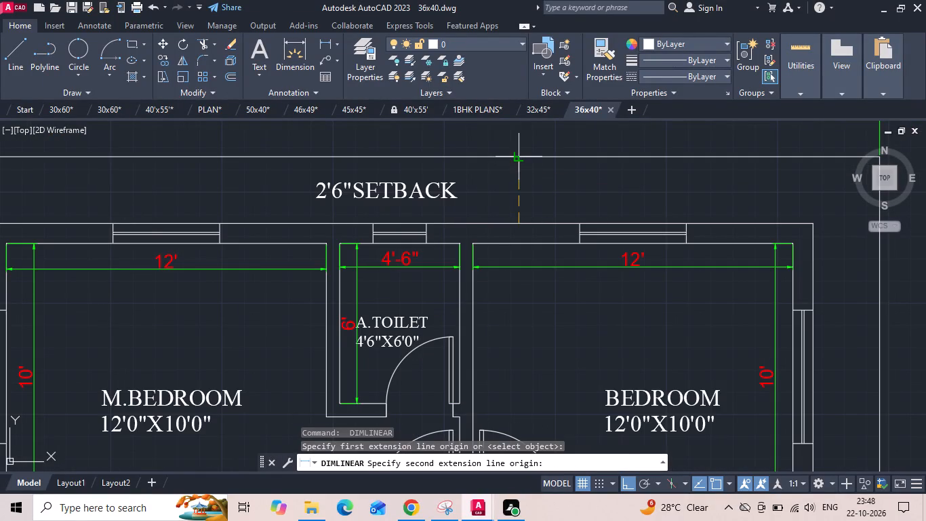
{"action": "triple_click", "coordinate": [519, 159]}
{"action": "scroll", "coordinate": [519, 159], "scroll_direction": "down", "scroll_amount": 2}
Dimension both side setbacks from outer wall to plot boundary, one beside the M.BEDROOM and one beside the BEDROOM.
{"action": "scroll", "coordinate": [281, 341], "scroll_direction": "up", "scroll_amount": 1}
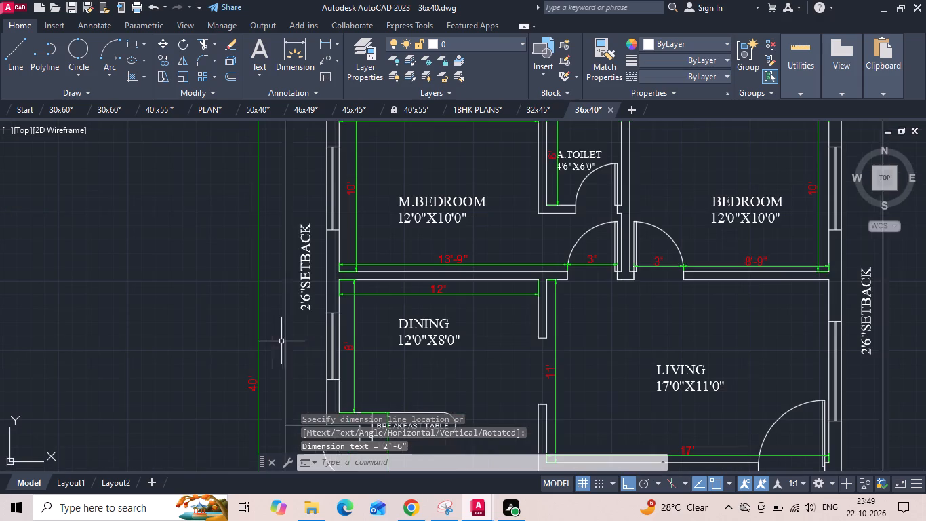
{"action": "key", "text": "space"}
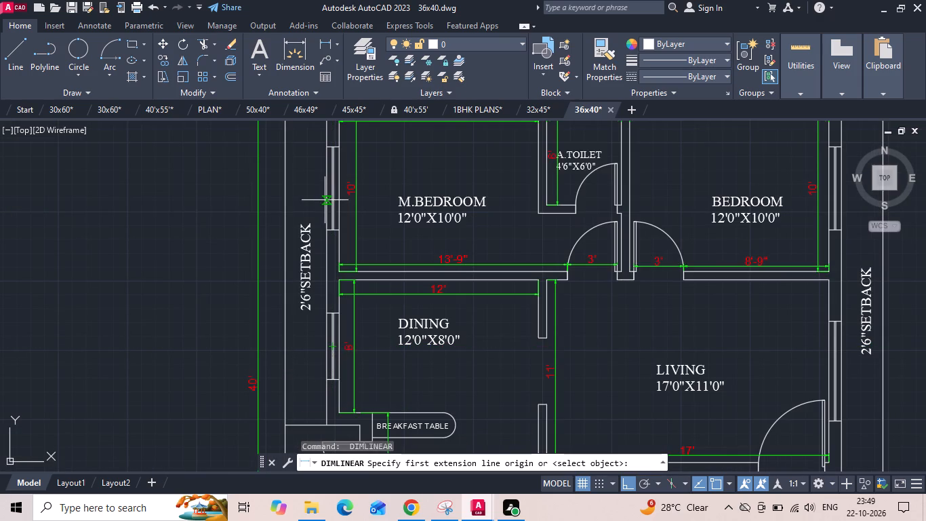
{"action": "left_click", "coordinate": [325, 199]}
{"action": "triple_click", "coordinate": [286, 197]}
{"action": "scroll", "coordinate": [288, 197], "scroll_direction": "down", "scroll_amount": 1}
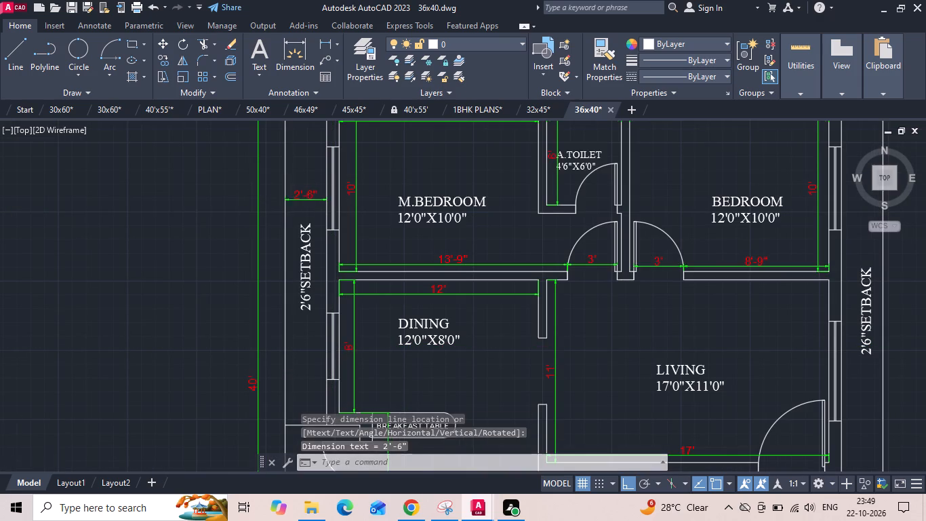
{"action": "scroll", "coordinate": [655, 229], "scroll_direction": "up", "scroll_amount": 1}
{"action": "key", "text": "space"}
{"action": "left_click", "coordinate": [623, 231]}
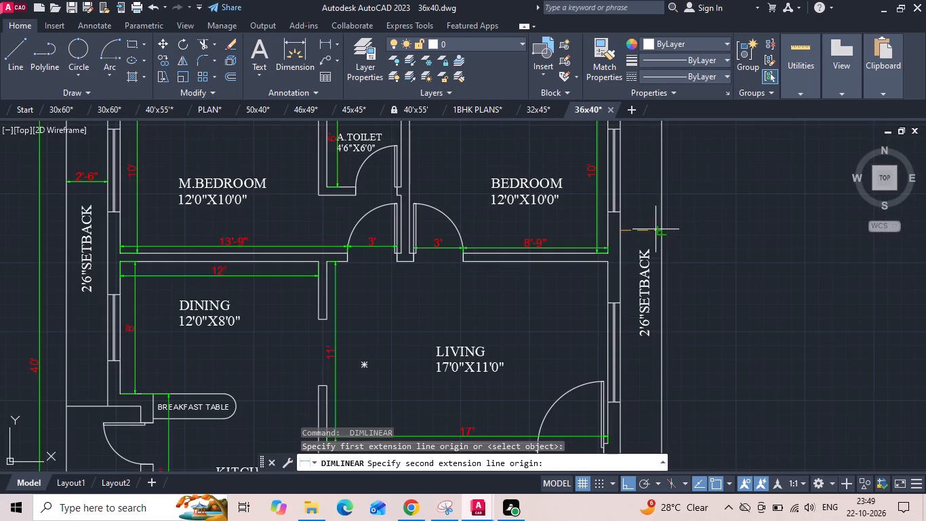
{"action": "triple_click", "coordinate": [660, 229]}
{"action": "left_click", "coordinate": [660, 229]}
{"action": "scroll", "coordinate": [536, 171], "scroll_direction": "down", "scroll_amount": 2}
Dimension the PARKING width from the kitchen-side wall corner to the plot boundary, just below the LIVING's lower wall.
{"action": "scroll", "coordinate": [544, 299], "scroll_direction": "up", "scroll_amount": 1}
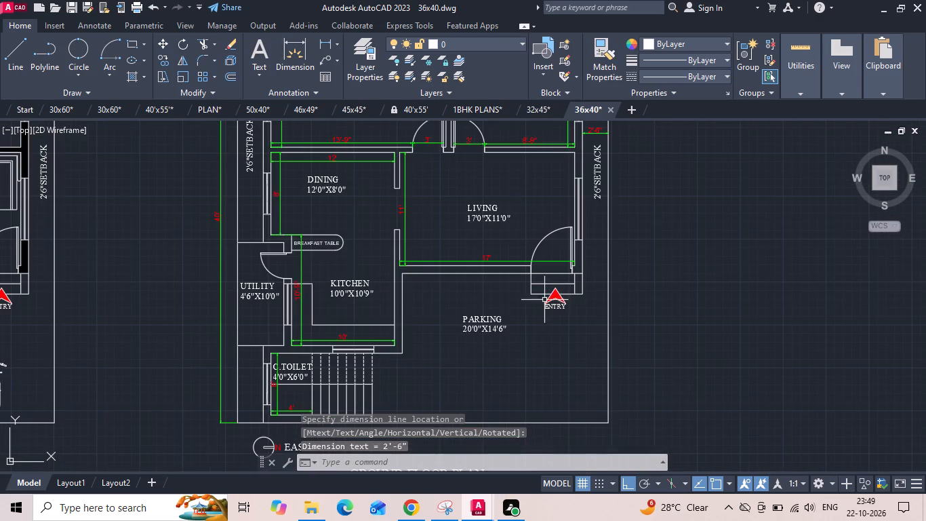
{"action": "key", "text": "space"}
{"action": "left_click", "coordinate": [406, 270]}
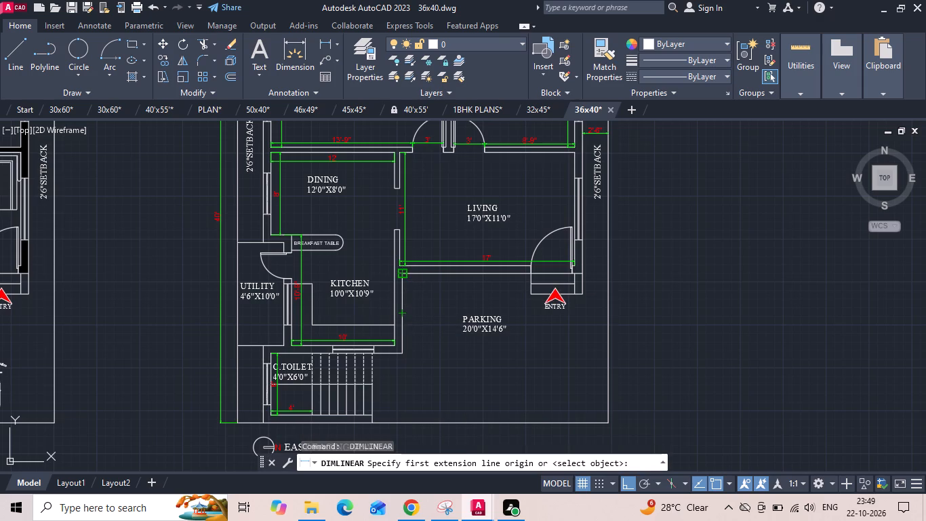
{"action": "left_click", "coordinate": [611, 275]}
{"action": "scroll", "coordinate": [594, 296], "scroll_direction": "up", "scroll_amount": 2}
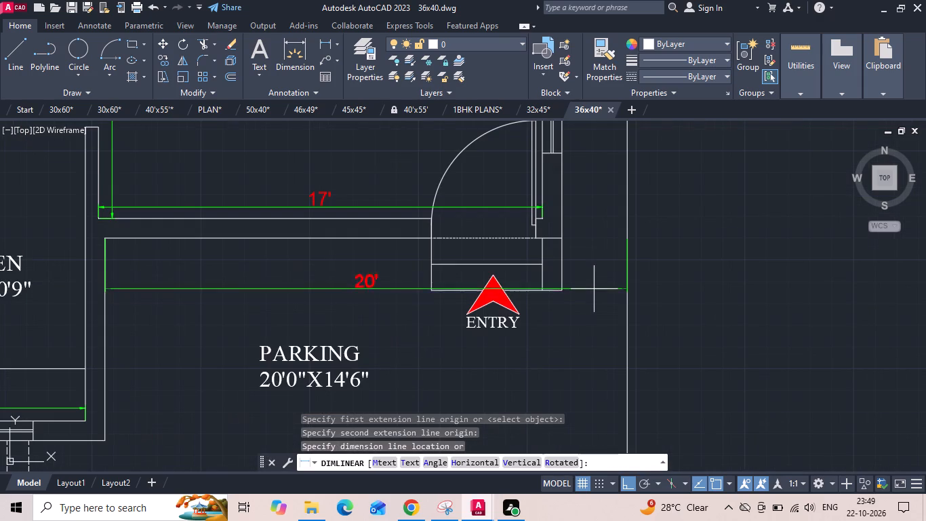
{"action": "left_click", "coordinate": [590, 268]}
Add a linear dimension for the PARKING depth, from the LIVING's lower wall to the front plot boundary, near the kitchen-side wall.
{"action": "key", "text": "space"}
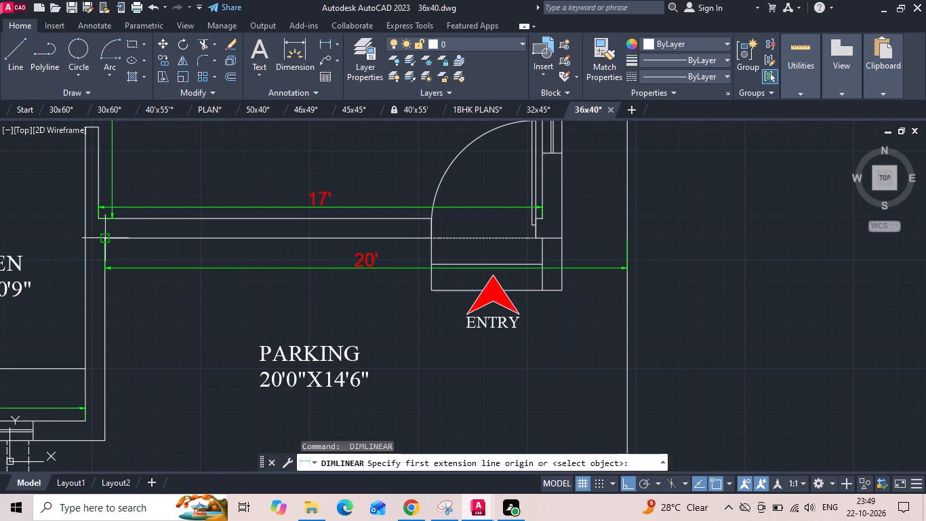
{"action": "left_click", "coordinate": [107, 238]}
{"action": "scroll", "coordinate": [190, 216], "scroll_direction": "down", "scroll_amount": 2}
{"action": "left_click", "coordinate": [159, 372]}
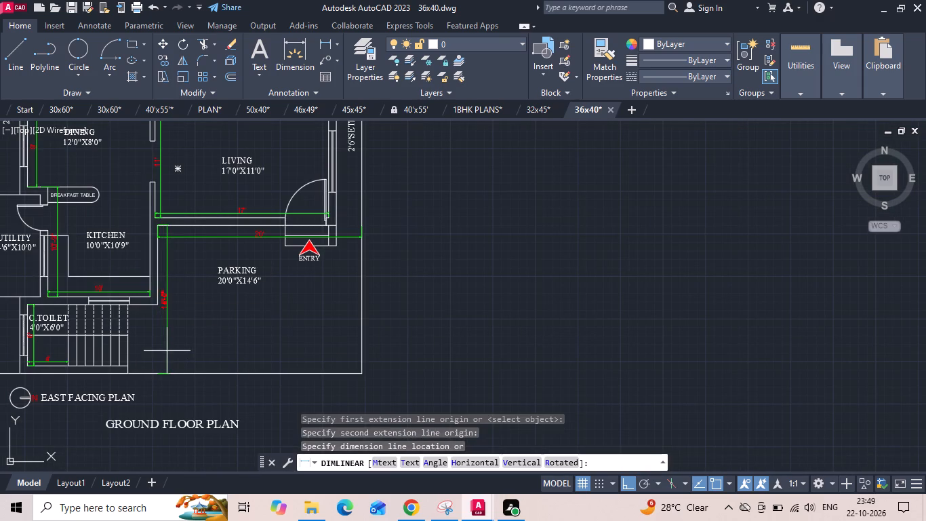
{"action": "left_click", "coordinate": [169, 348]}
{"action": "scroll", "coordinate": [162, 297], "scroll_direction": "up", "scroll_amount": 2}
Save the 36x40 drawing with the dimensioned duplicate plan.
{"action": "scroll", "coordinate": [424, 293], "scroll_direction": "down", "scroll_amount": 2}
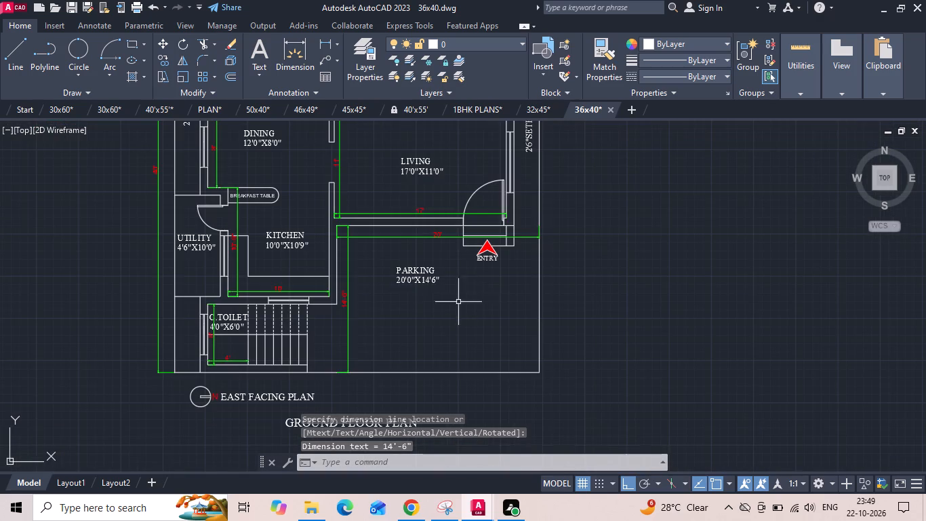
{"action": "middle_click_drag", "start_coordinate": [452, 248], "coordinate": [449, 365]}
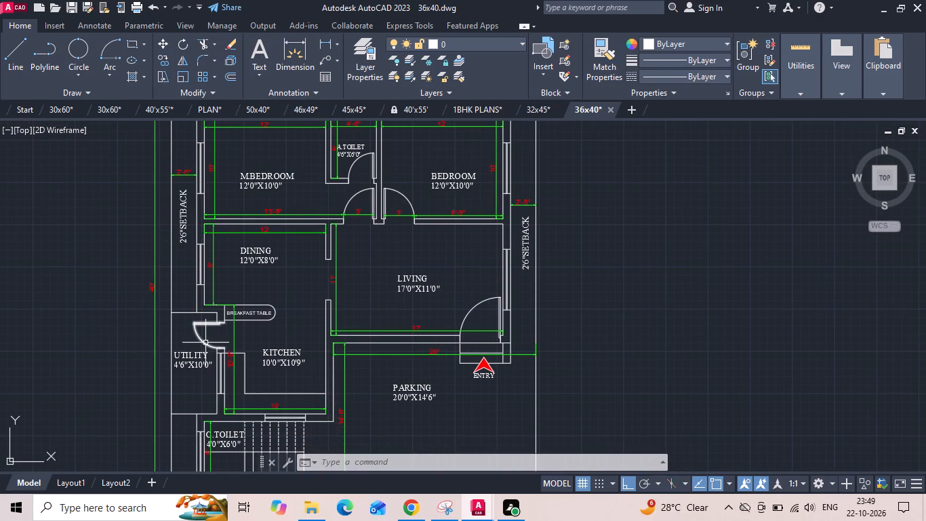
{"action": "key", "text": "ctrl+s"}
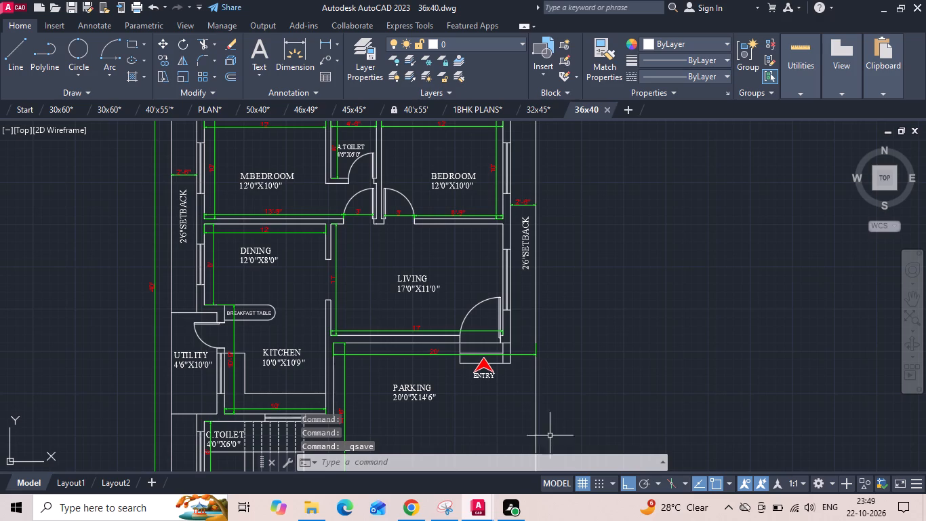
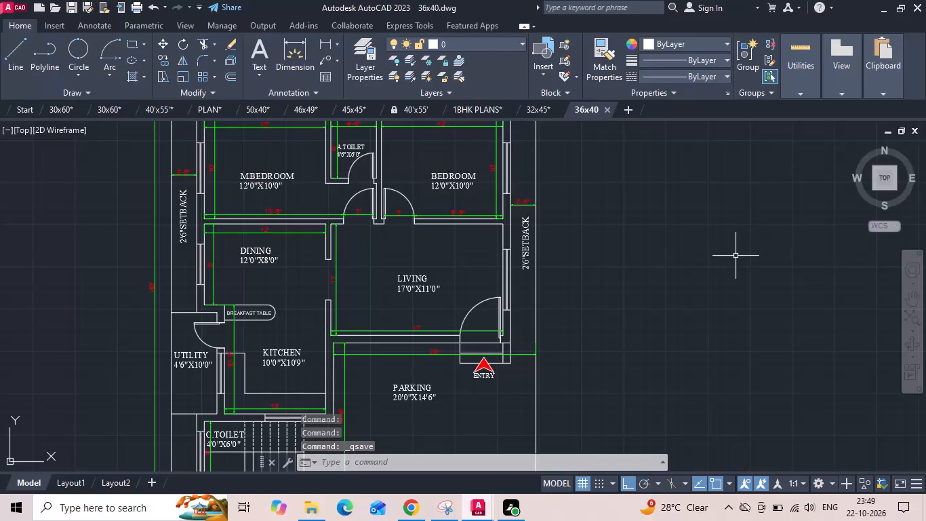
Hatch the duplicate plan's walls around the DINING, UTILITY, KITCHEN and C.TOILET with ANSI32 in colour 99,100,102.
{"action": "type", "text": "H"}
{"action": "key", "text": "space"}
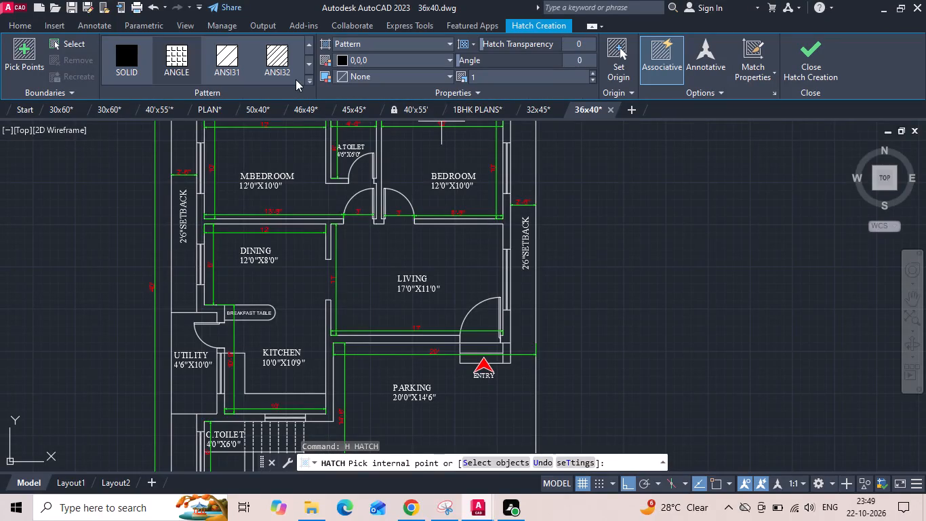
{"action": "left_click", "coordinate": [290, 73]}
{"action": "left_click", "coordinate": [338, 57]}
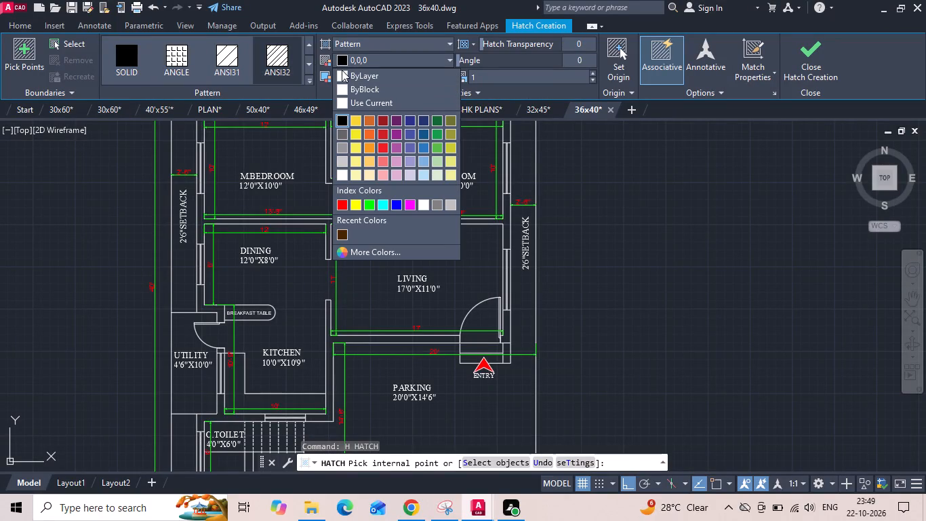
{"action": "left_click", "coordinate": [344, 138]}
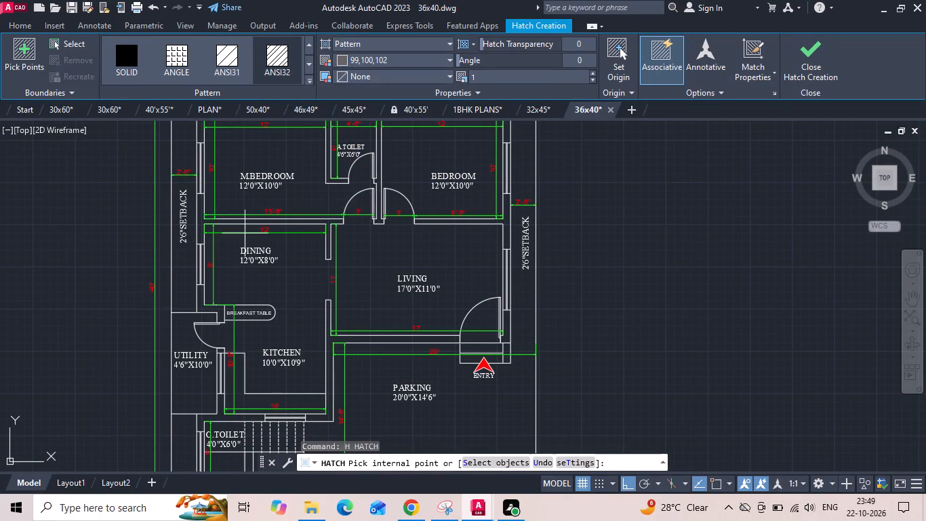
{"action": "left_click", "coordinate": [199, 213]}
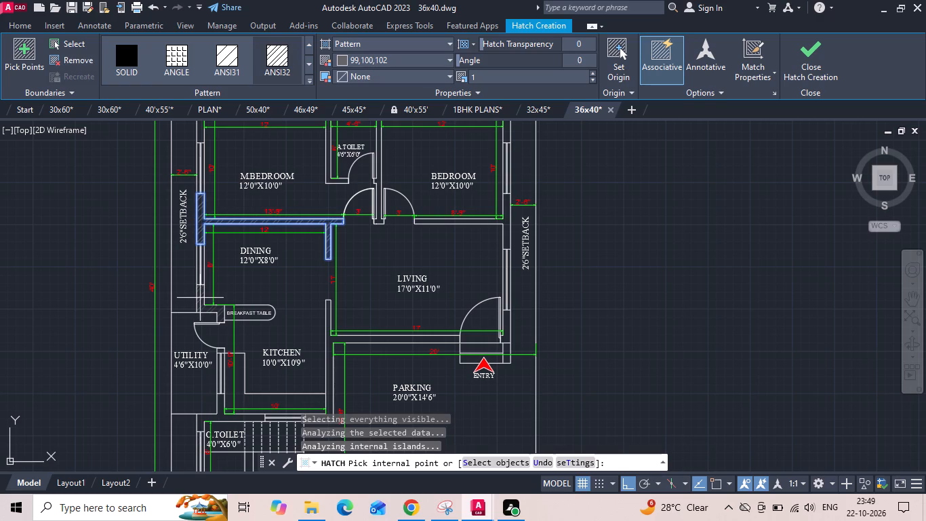
{"action": "left_click", "coordinate": [199, 298]}
{"action": "middle_click_drag", "start_coordinate": [218, 289], "coordinate": [276, 201]}
{"action": "scroll", "coordinate": [279, 324], "scroll_direction": "up", "scroll_amount": 1}
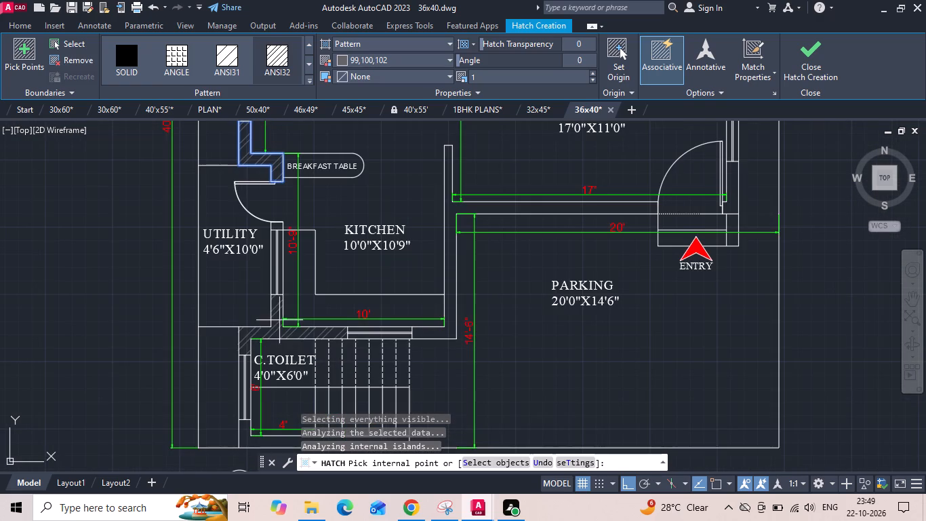
{"action": "left_click", "coordinate": [279, 320]}
{"action": "left_click", "coordinate": [274, 225]}
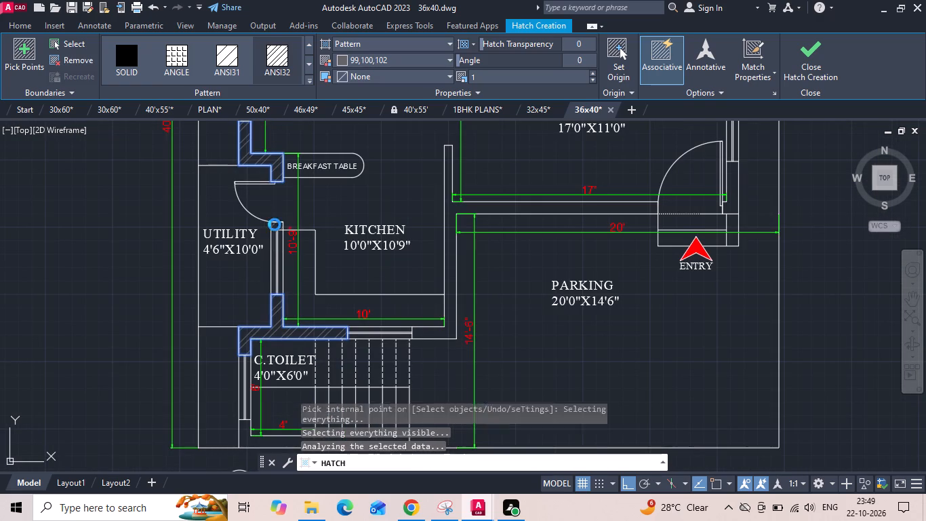
{"action": "left_click", "coordinate": [430, 330]}
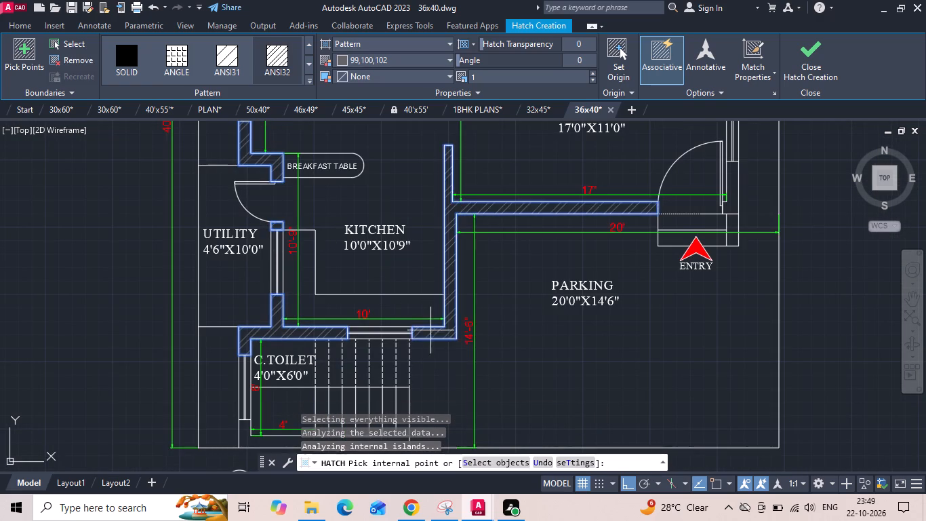
{"action": "scroll", "coordinate": [334, 198], "scroll_direction": "down", "scroll_amount": 1}
{"action": "left_click", "coordinate": [283, 348]}
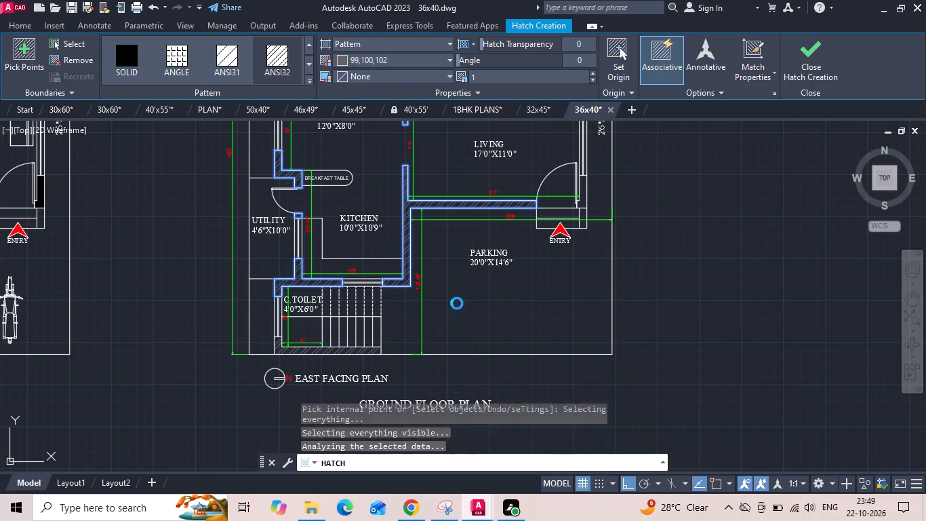
Extend the same hatch to the wall beside the ENTRY door and the remaining BEDROOM, A.TOILET and M.BEDROOM walls, and finish it.
{"action": "middle_click_drag", "start_coordinate": [492, 271], "coordinate": [453, 385]}
{"action": "scroll", "coordinate": [539, 313], "scroll_direction": "up", "scroll_amount": 1}
{"action": "left_click", "coordinate": [547, 302]}
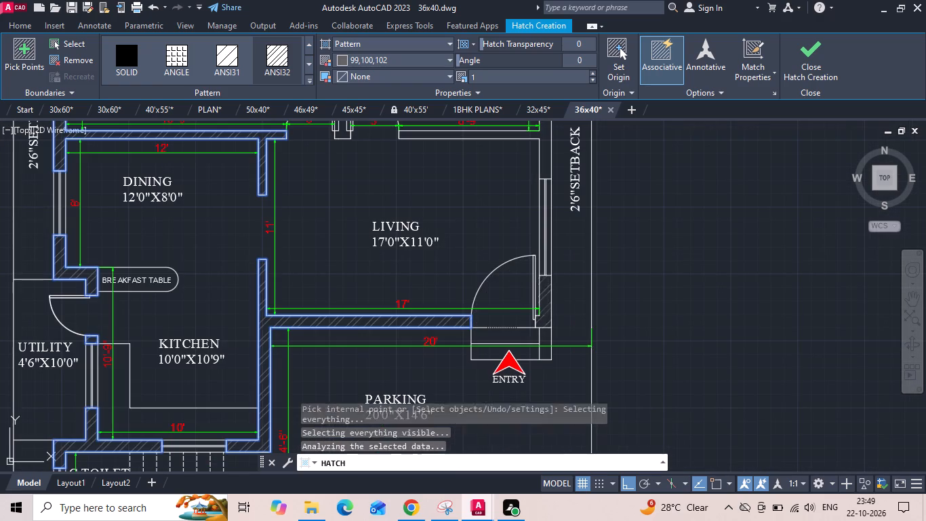
{"action": "middle_click_drag", "start_coordinate": [470, 206], "coordinate": [460, 395]}
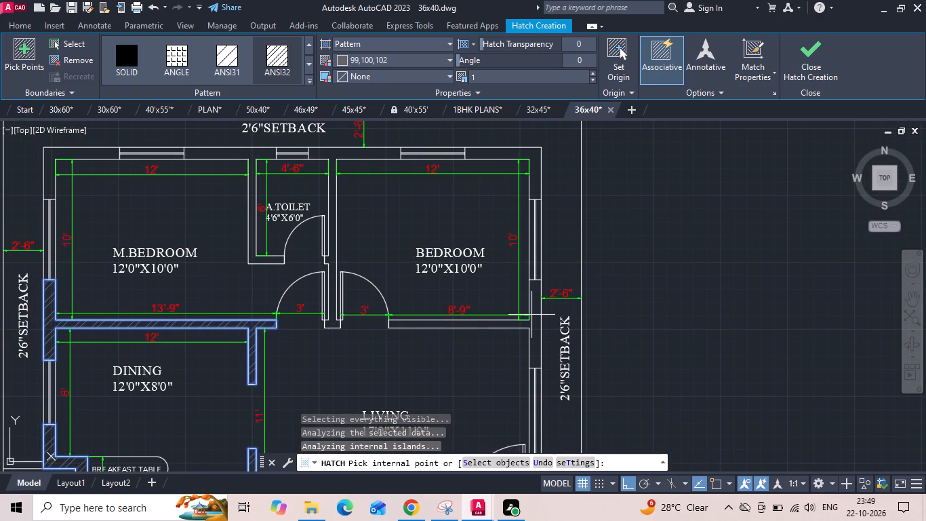
{"action": "left_click", "coordinate": [534, 317]}
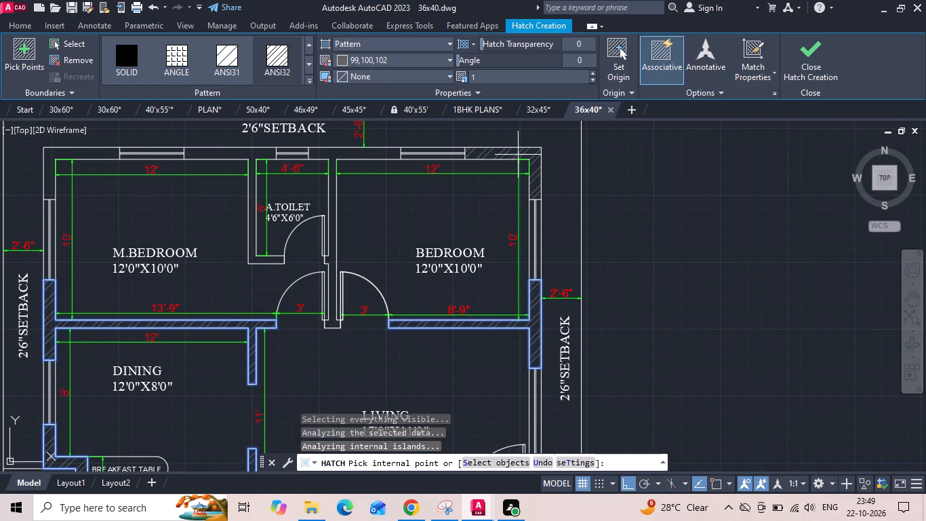
{"action": "left_click", "coordinate": [518, 154]}
{"action": "left_click", "coordinate": [346, 153]}
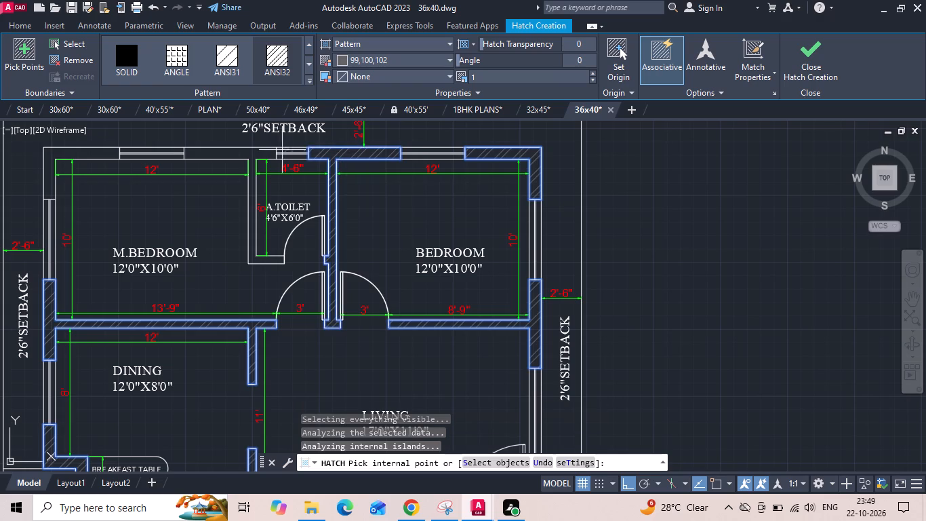
{"action": "left_click", "coordinate": [253, 153]}
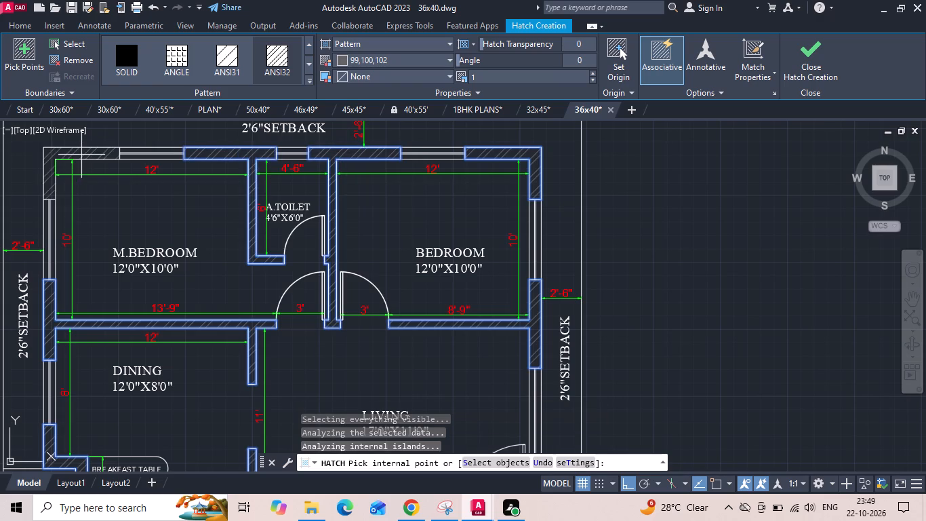
{"action": "left_click", "coordinate": [81, 155]}
{"action": "key", "text": "space"}
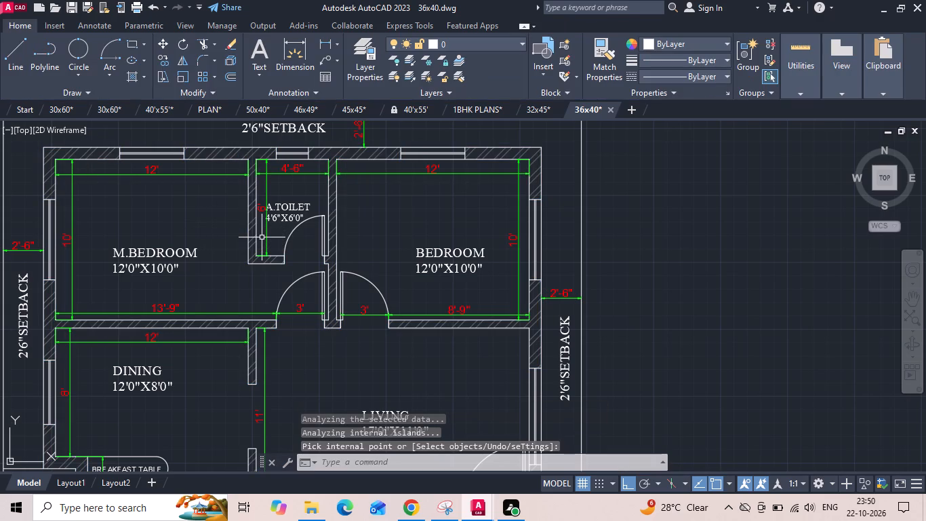
Save the 36x40 drawing with the hatched walls of the duplicate plan.
{"action": "key", "text": "ctrl+s"}
{"action": "key", "text": "ctrl+s"}
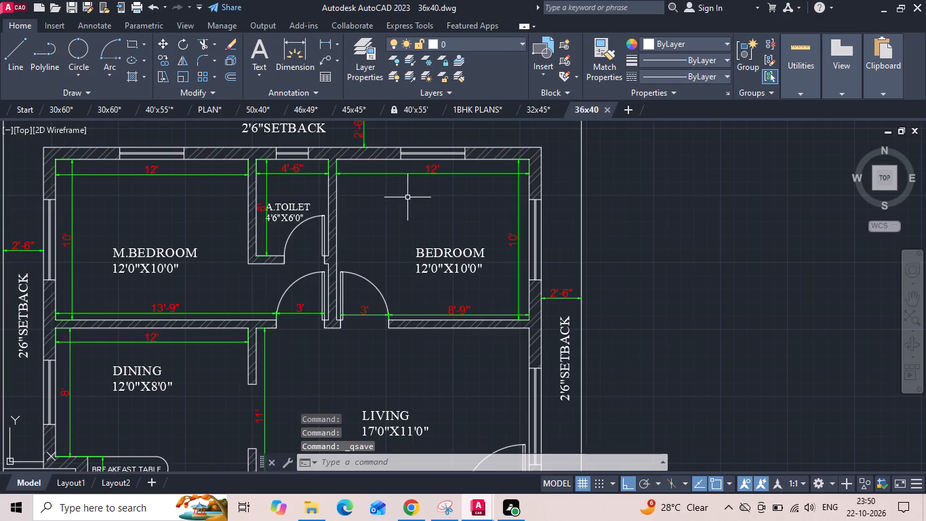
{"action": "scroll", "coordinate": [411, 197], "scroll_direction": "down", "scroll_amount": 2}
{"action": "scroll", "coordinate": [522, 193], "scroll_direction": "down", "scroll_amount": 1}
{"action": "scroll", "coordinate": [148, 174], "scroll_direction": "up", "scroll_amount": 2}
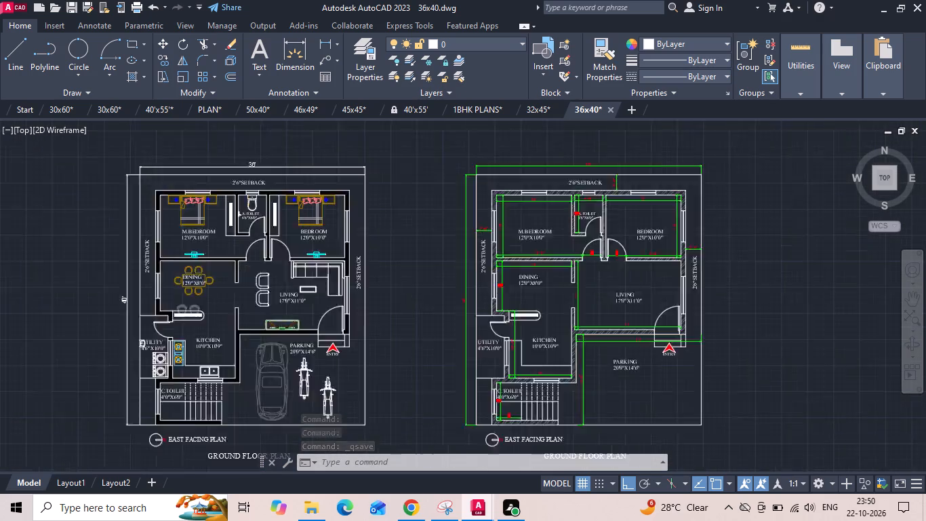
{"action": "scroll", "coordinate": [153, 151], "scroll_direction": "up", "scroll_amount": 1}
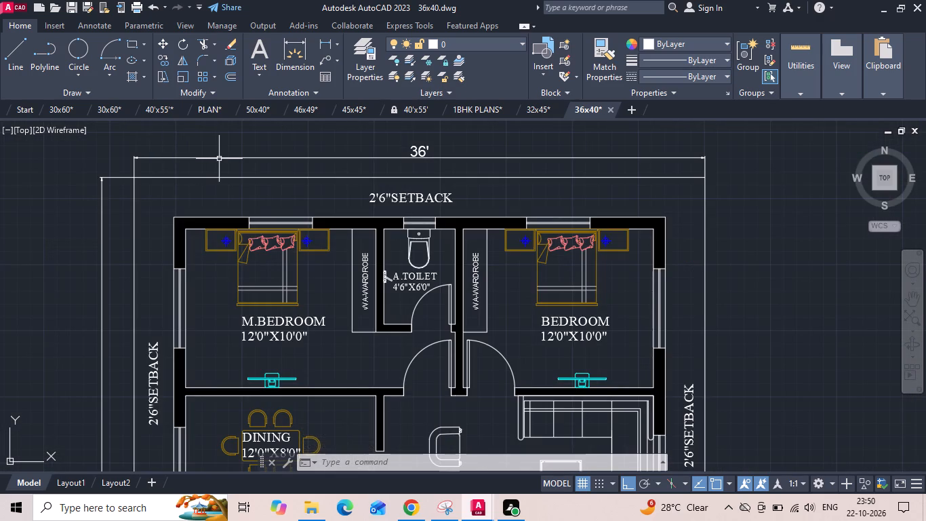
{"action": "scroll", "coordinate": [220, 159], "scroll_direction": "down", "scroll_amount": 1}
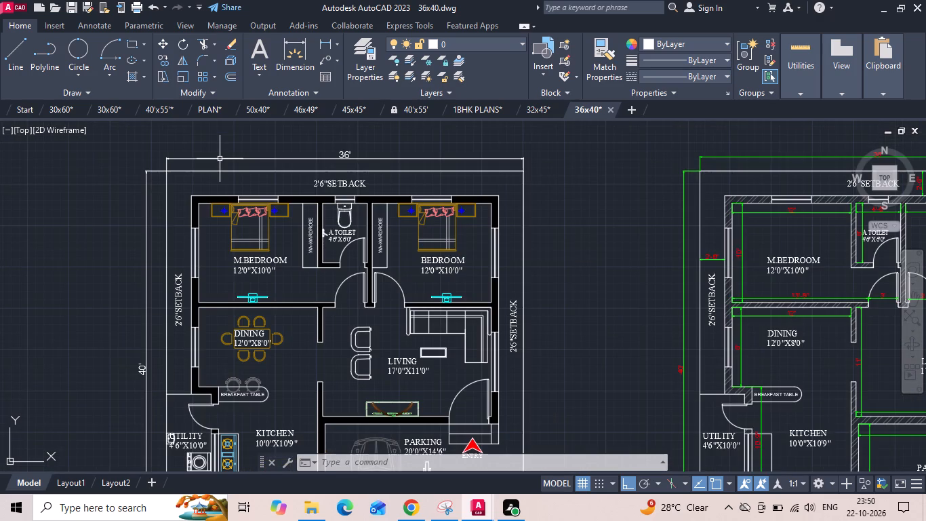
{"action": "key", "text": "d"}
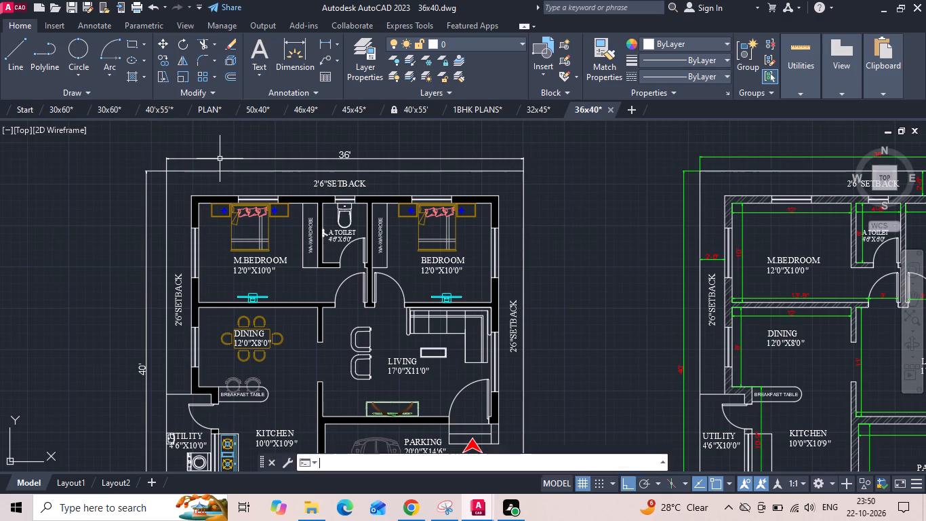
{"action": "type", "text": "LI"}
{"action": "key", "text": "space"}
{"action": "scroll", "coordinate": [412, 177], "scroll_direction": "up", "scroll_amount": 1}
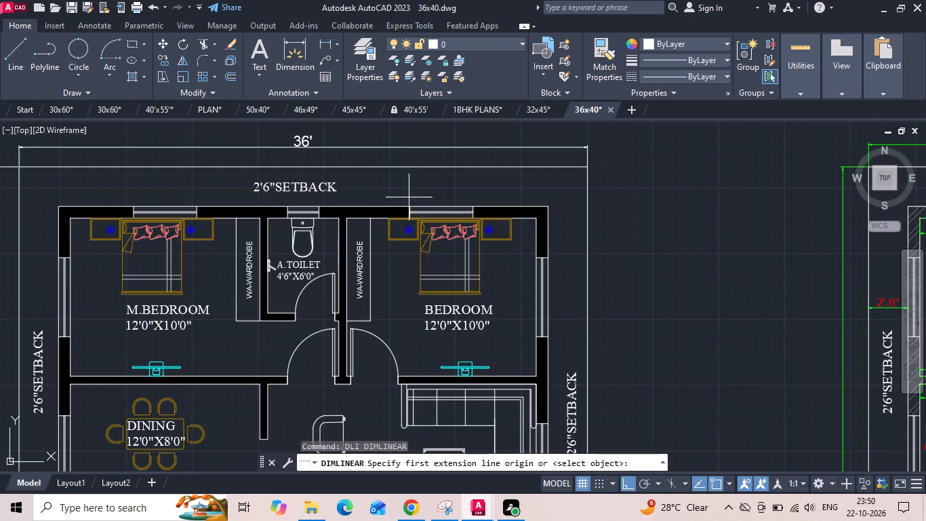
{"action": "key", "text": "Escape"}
Save the 36x40 drawing again.
{"action": "key", "text": "ctrl+s"}
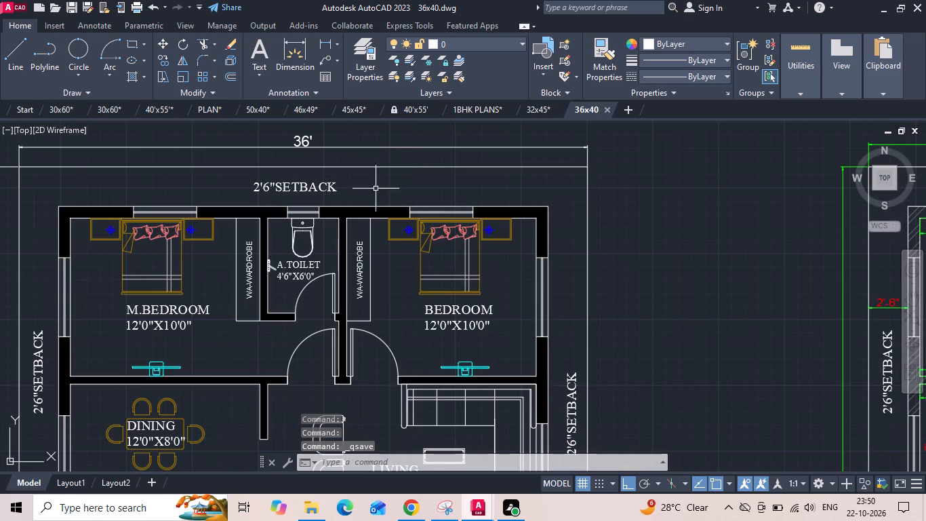
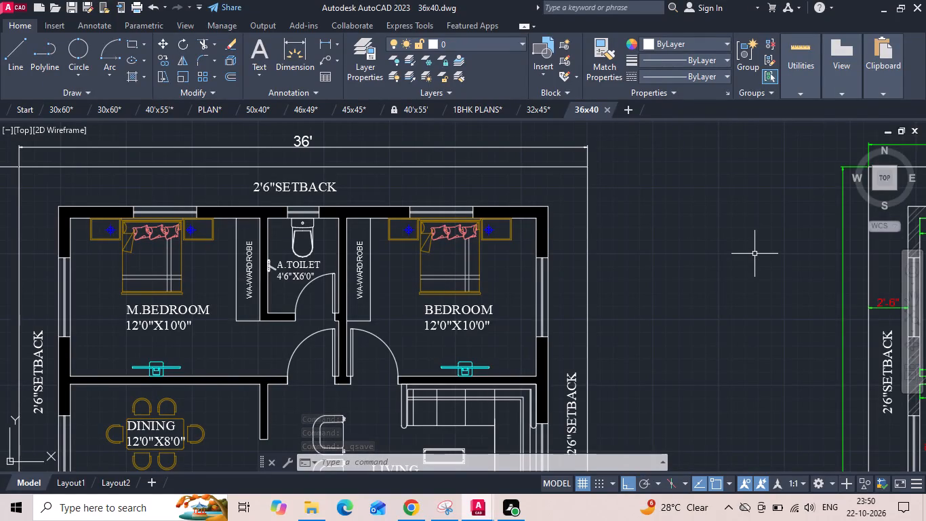
Save the 36x40 drawing.
{"action": "key", "text": "ctrl+s"}
{"action": "key", "text": "ctrl+s"}
{"action": "key", "text": "ctrl+s"}
{"action": "key", "text": "ctrl+s"}
{"action": "key", "text": "ctrl+s"}
{"action": "key", "text": "ctrl+s"}
{"action": "key", "text": "ctrl+s"}
{"action": "key", "text": "ctrl+s"}
{"action": "key", "text": "ctrl+s"}
{"action": "key", "text": "ctrl+s"}
{"action": "key", "text": "ctrl+s"}
{"action": "key", "text": "ctrl+s"}
{"action": "key", "text": "ctrl+s"}
{"action": "key", "text": "ctrl+s"}
{"action": "key", "text": "ctrl+s"}
{"action": "key", "text": "ctrl+s"}
{"action": "key", "text": "ctrl+s"}
{"action": "key", "text": "ctrl+s"}
{"action": "key", "text": "ctrl+s"}
{"action": "key", "text": "ctrl+s"}
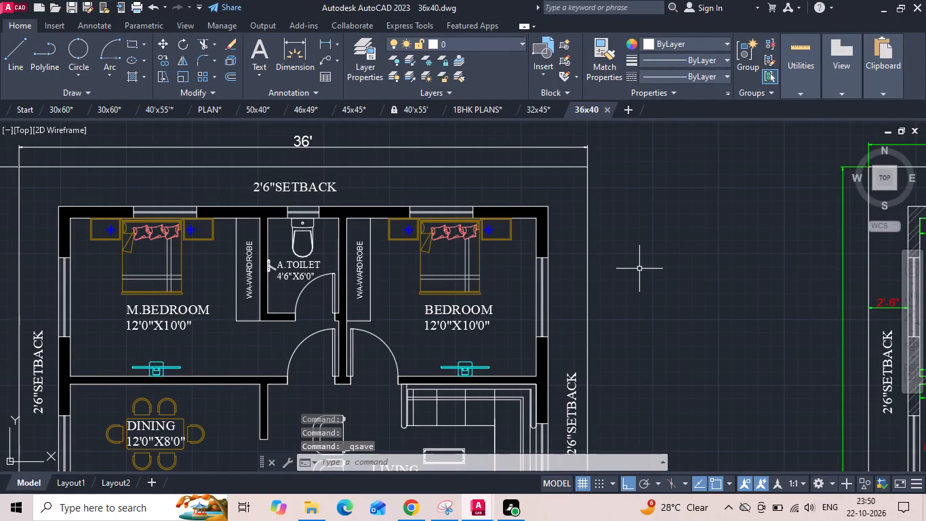
Close the 32x45, 1BHK PLANS and both 30x60 drawings, saving the changes to each.
{"action": "left_click", "coordinate": [559, 107]}
{"action": "left_click", "coordinate": [453, 280]}
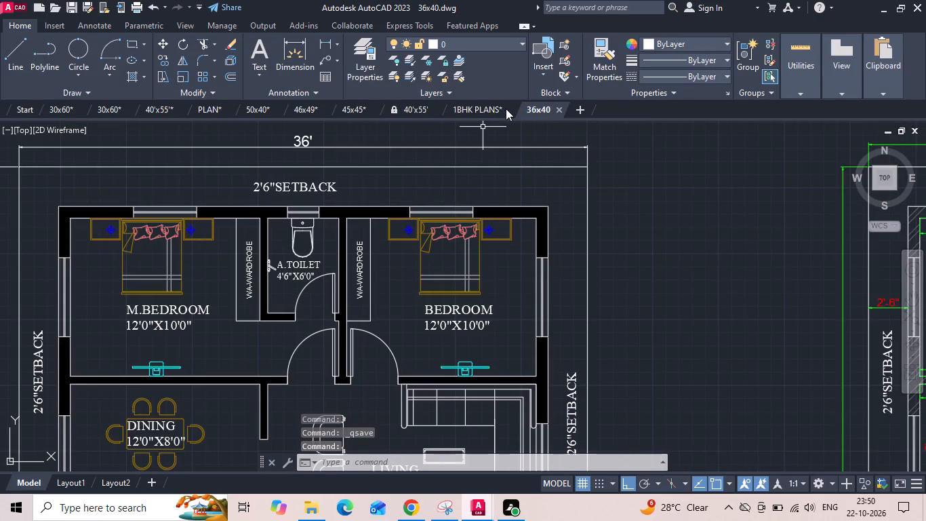
{"action": "left_click", "coordinate": [510, 109]}
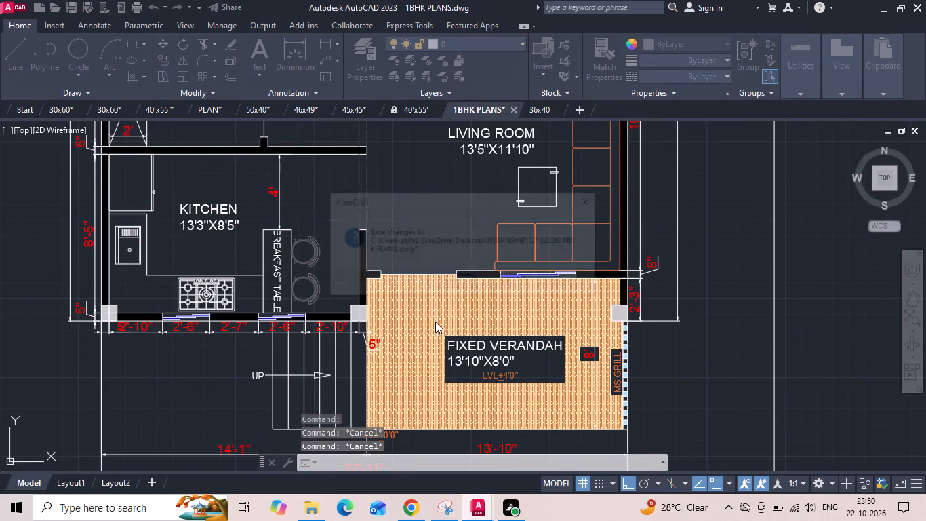
{"action": "left_click", "coordinate": [453, 284]}
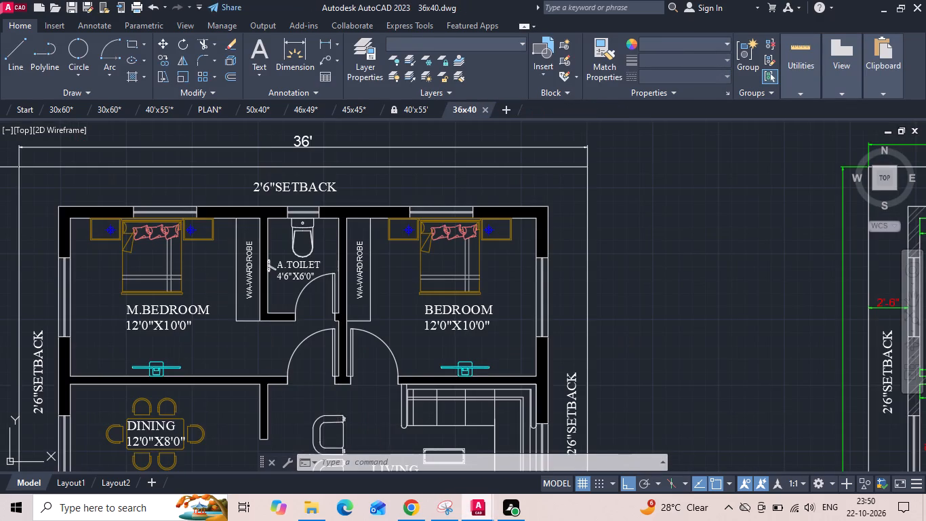
{"action": "left_click", "coordinate": [81, 109]}
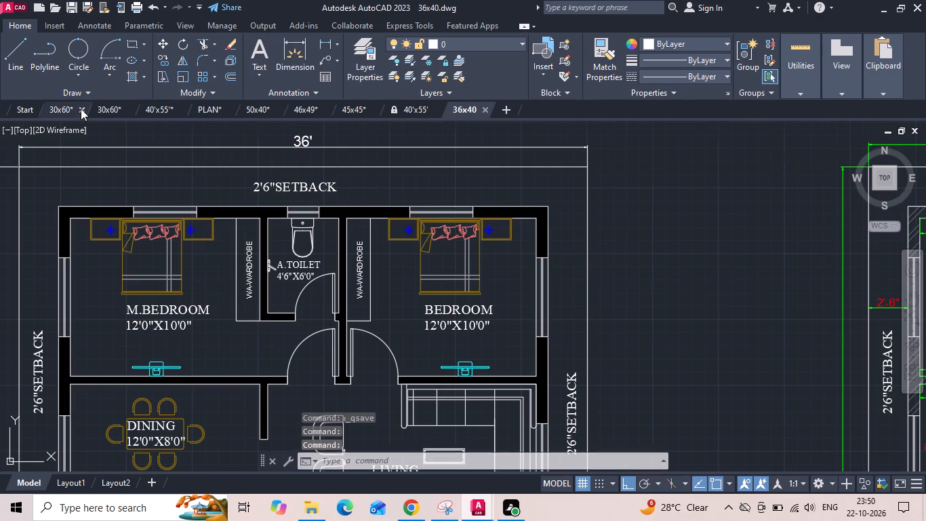
{"action": "left_click", "coordinate": [441, 282]}
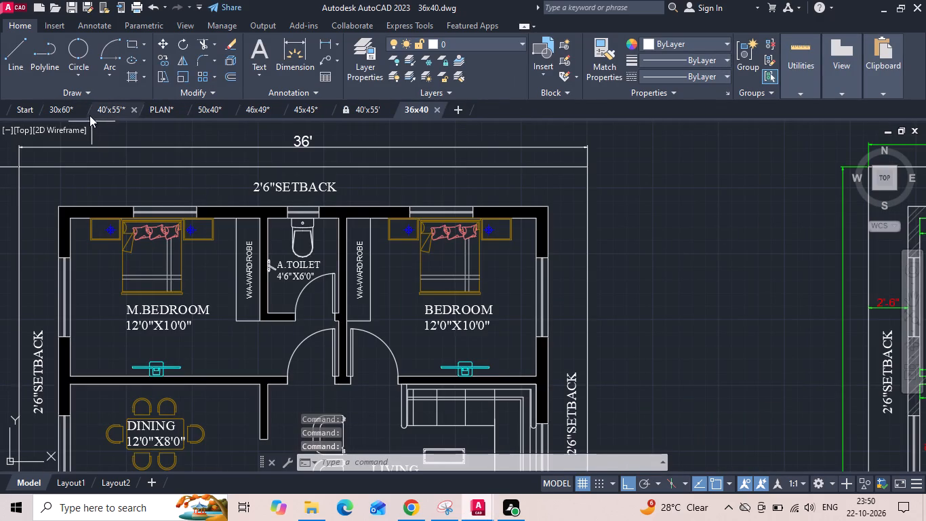
{"action": "left_click", "coordinate": [81, 110]}
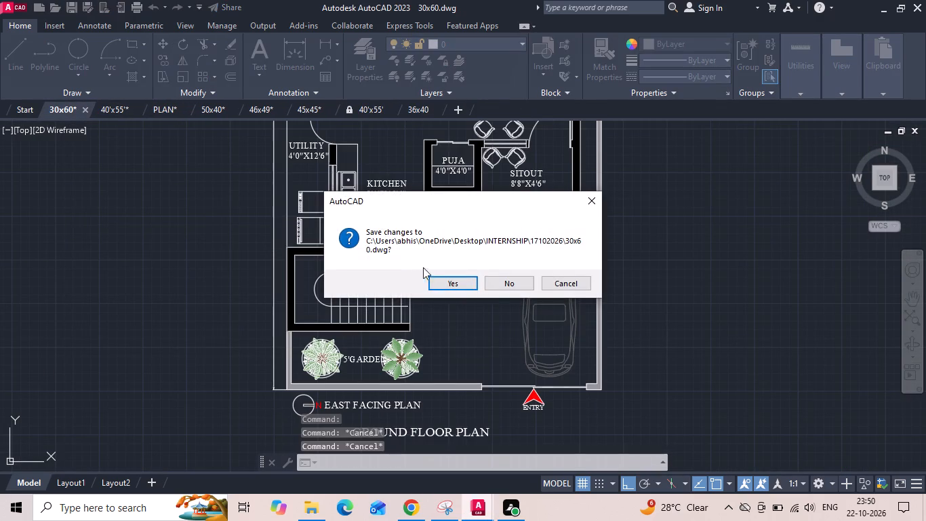
{"action": "left_click", "coordinate": [437, 284]}
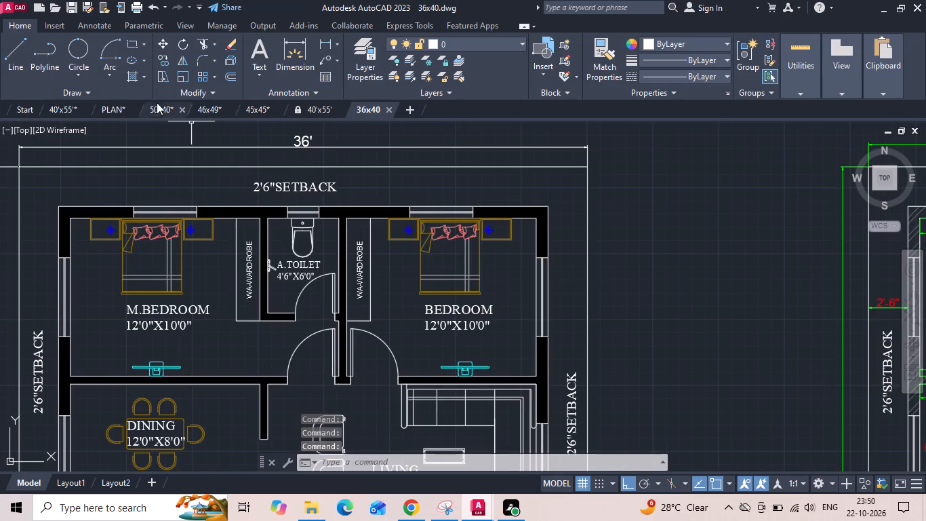
Close the PLAN, modified 40'x55', 45x45, 50x40 and 46x49 drawings, saving the changes to each.
{"action": "left_click", "coordinate": [132, 107]}
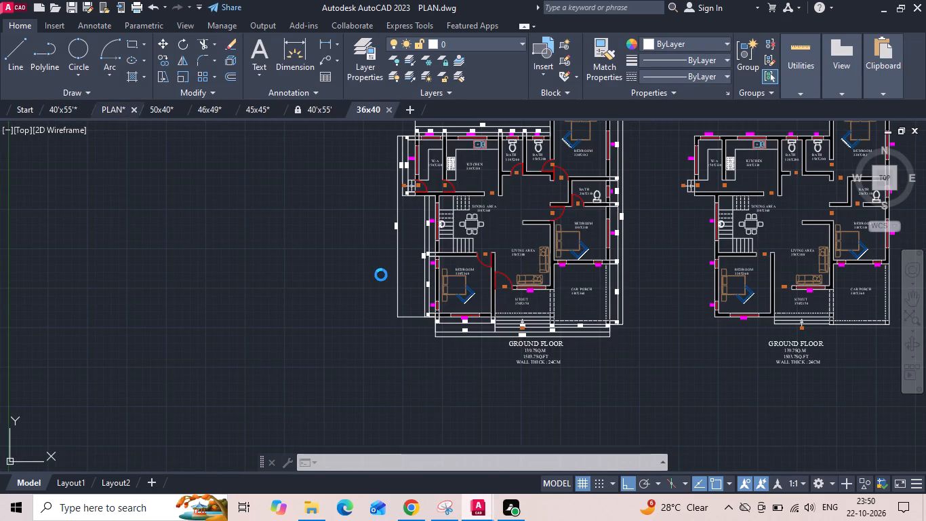
{"action": "left_click", "coordinate": [432, 279]}
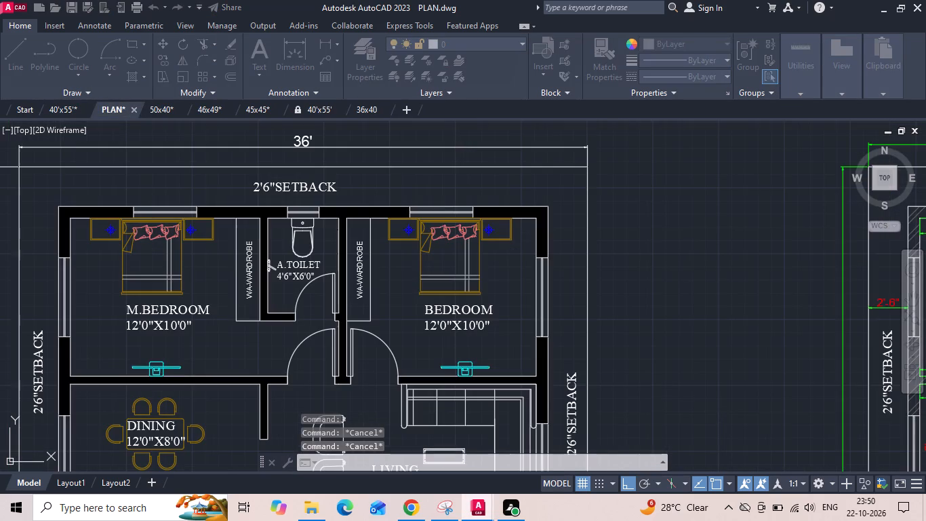
{"action": "left_click", "coordinate": [83, 109]}
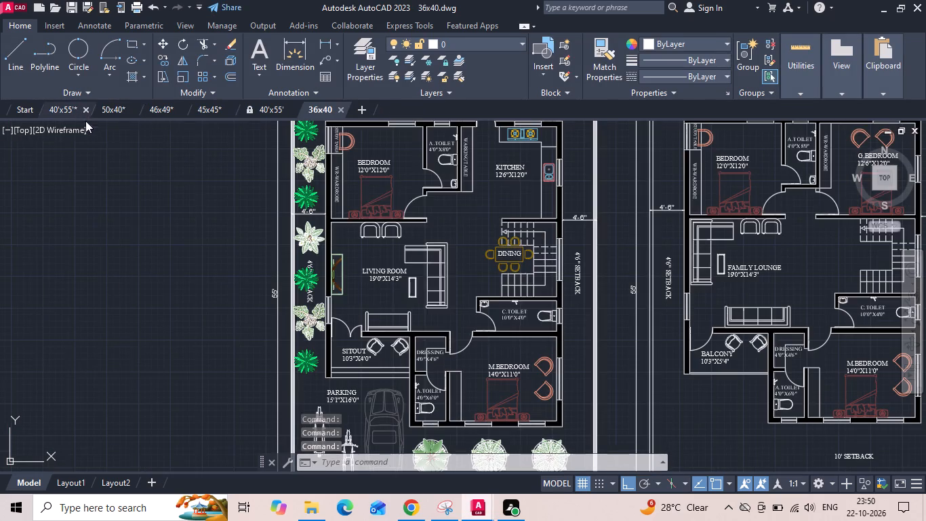
{"action": "left_click", "coordinate": [438, 280]}
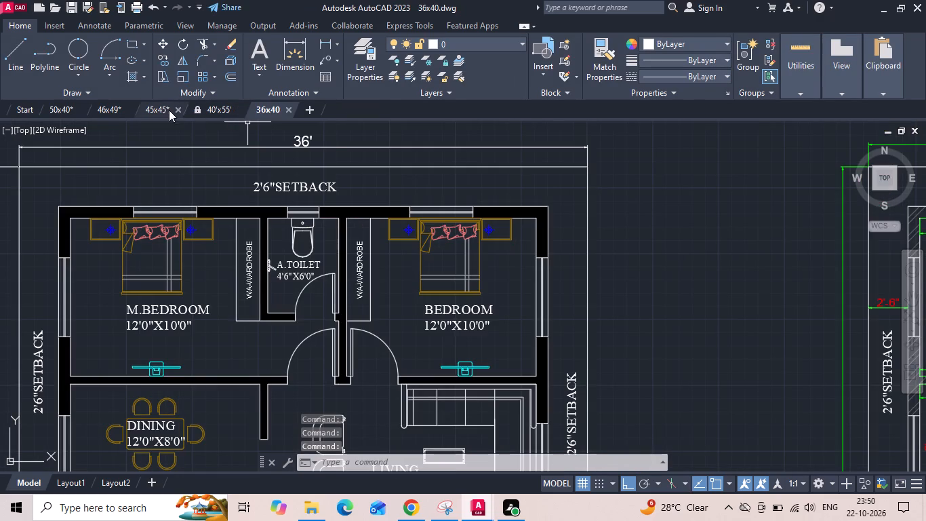
{"action": "left_click", "coordinate": [176, 107]}
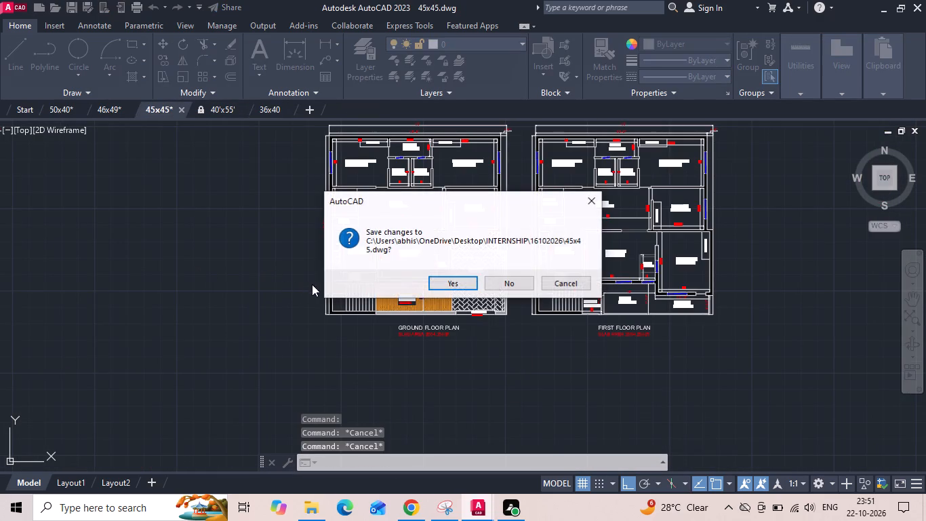
{"action": "left_click", "coordinate": [437, 283]}
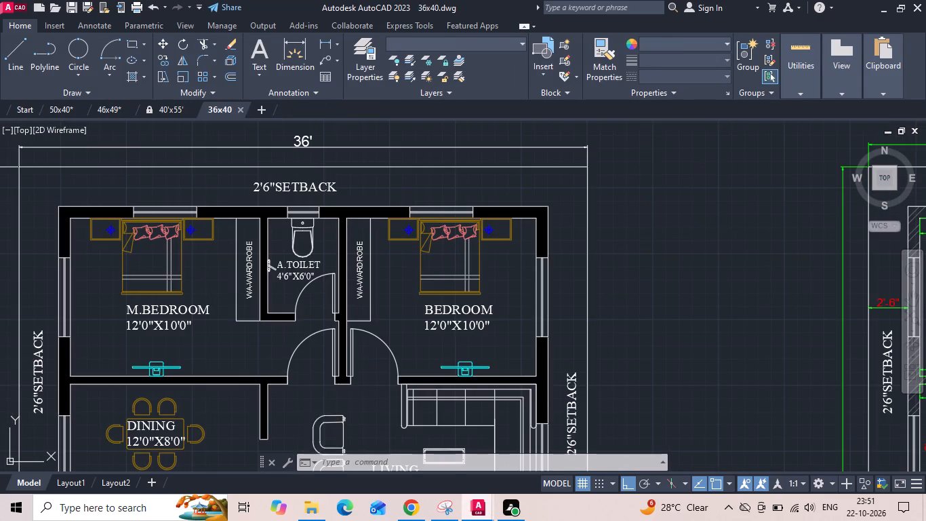
{"action": "left_click", "coordinate": [82, 110]}
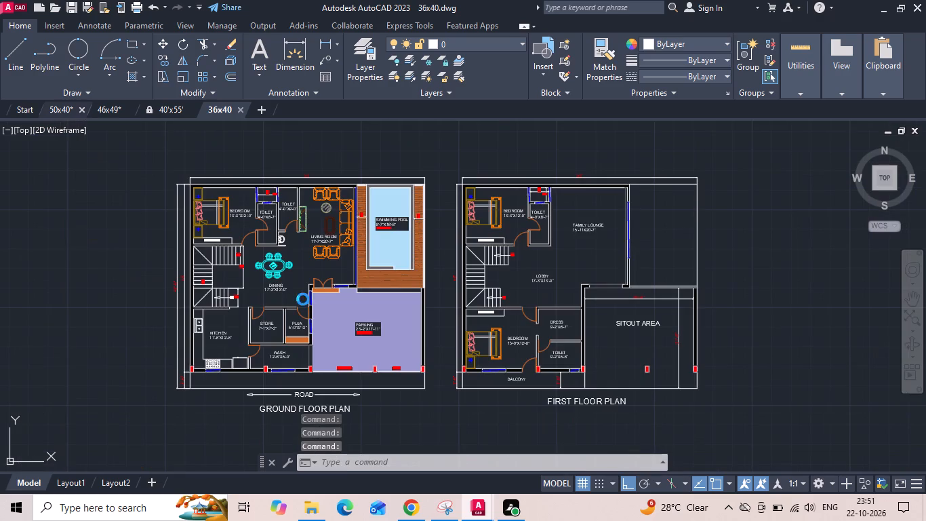
{"action": "left_click", "coordinate": [431, 285]}
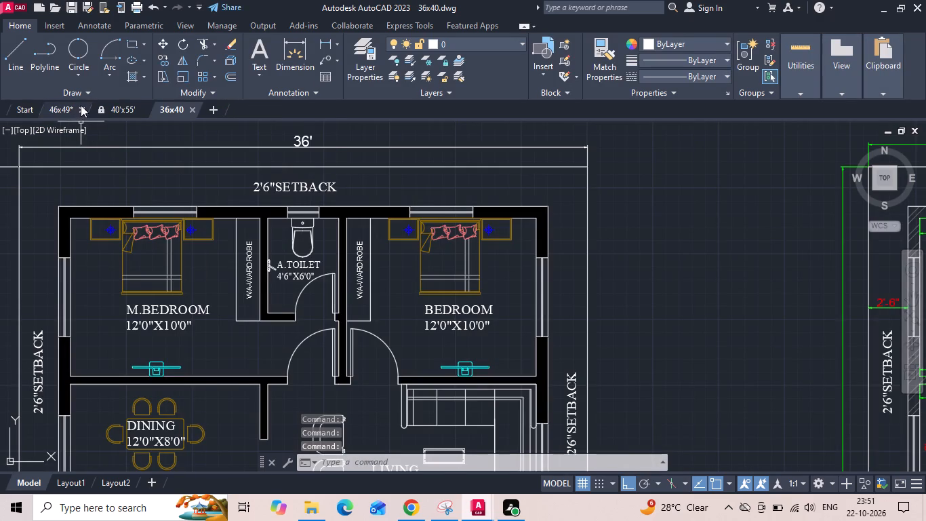
{"action": "left_click", "coordinate": [81, 105]}
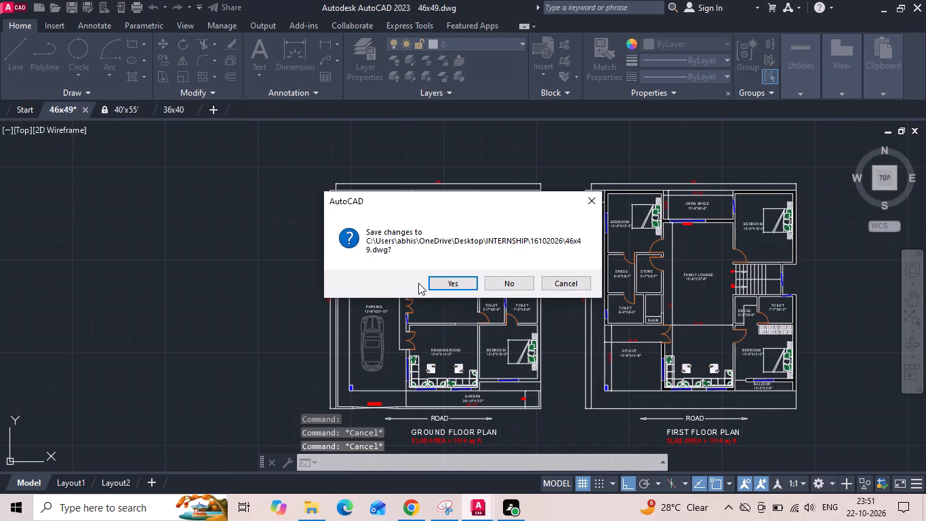
{"action": "left_click", "coordinate": [438, 285]}
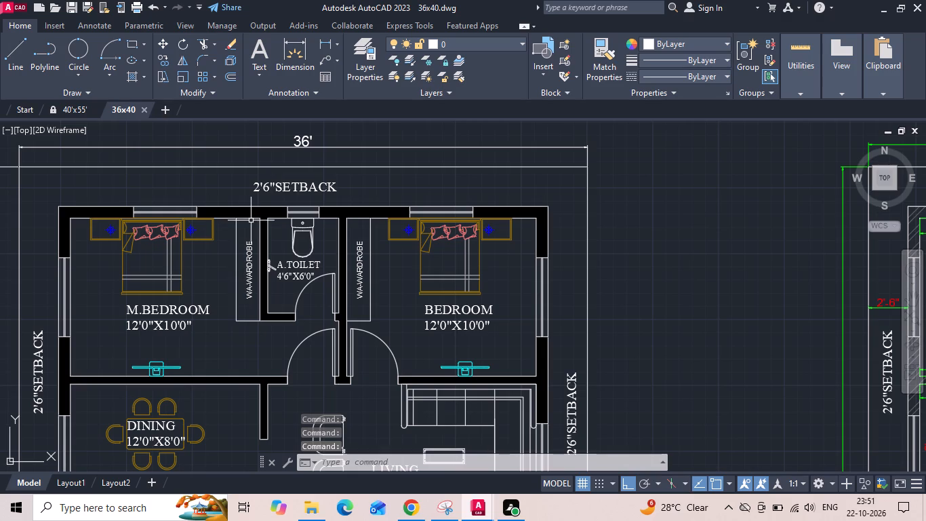
Save the 36x40 drawing again.
{"action": "key", "text": "ctrl+s"}
{"action": "key", "text": "ctrl+s"}
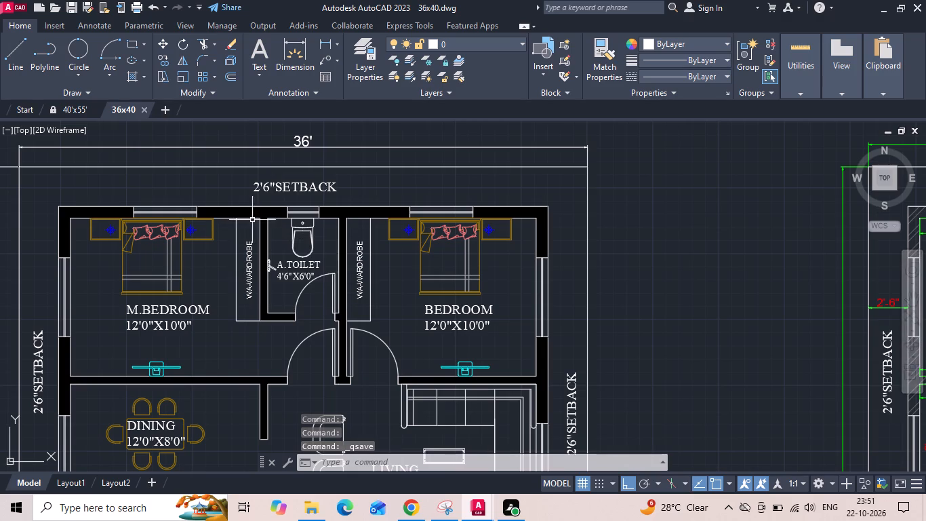
Move the furnished plan's M.BEDROOM label slightly down and to the left with Ortho off, below the bed.
{"action": "middle_click_drag", "start_coordinate": [314, 293], "coordinate": [349, 252]}
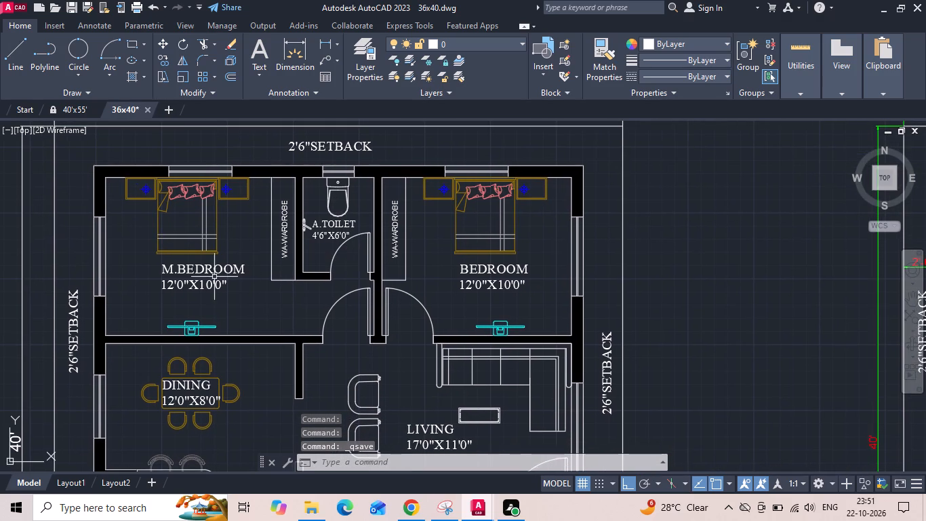
{"action": "left_click", "coordinate": [213, 277]}
{"action": "left_click", "coordinate": [205, 263]}
{"action": "right_click", "coordinate": [205, 263]}
{"action": "left_click", "coordinate": [245, 251]}
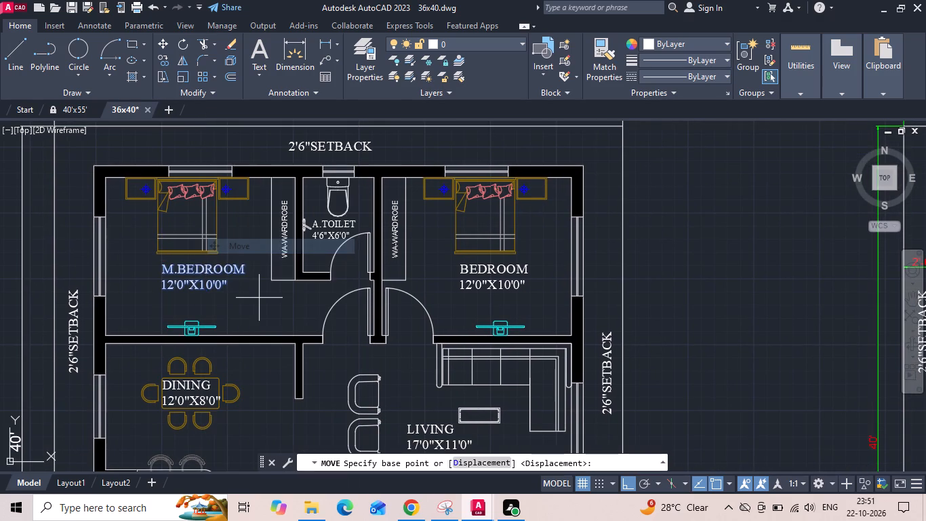
{"action": "left_click", "coordinate": [260, 298]}
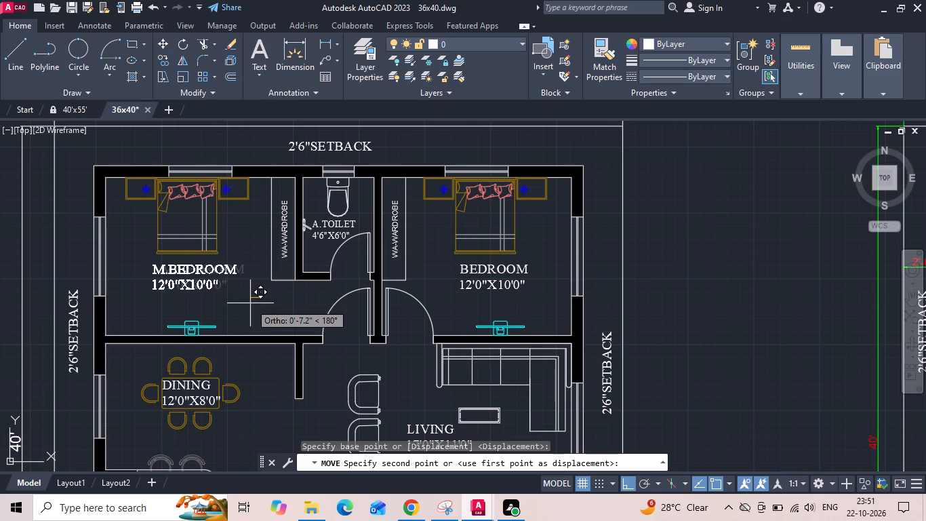
{"action": "key", "text": "F8"}
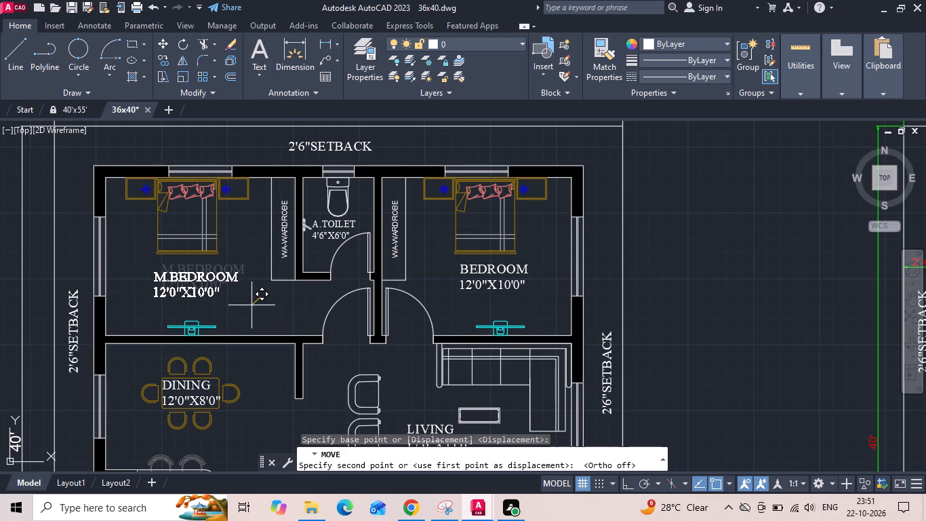
{"action": "left_click", "coordinate": [251, 305]}
Save the 36x40 drawing with the moved M.BEDROOM label.
{"action": "scroll", "coordinate": [290, 215], "scroll_direction": "down", "scroll_amount": 1}
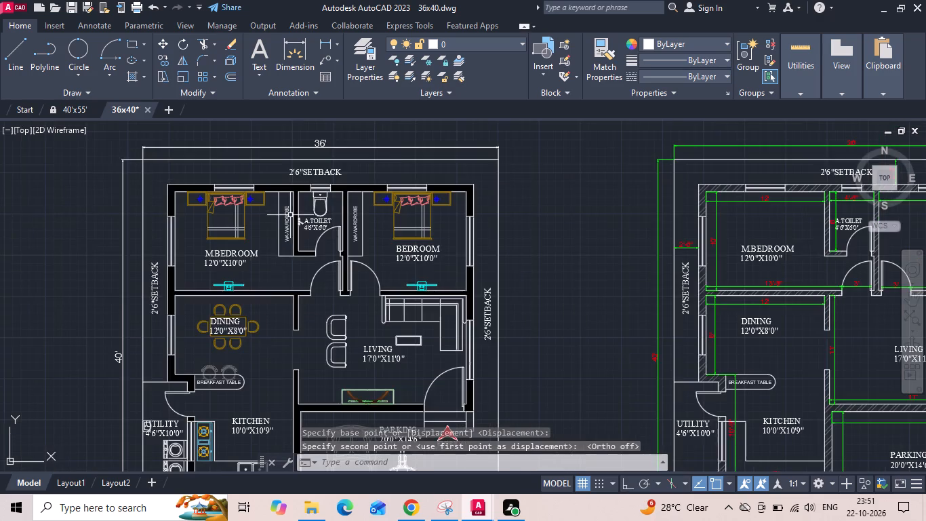
{"action": "scroll", "coordinate": [220, 335], "scroll_direction": "up", "scroll_amount": 2}
{"action": "middle_click_drag", "start_coordinate": [218, 334], "coordinate": [264, 285]}
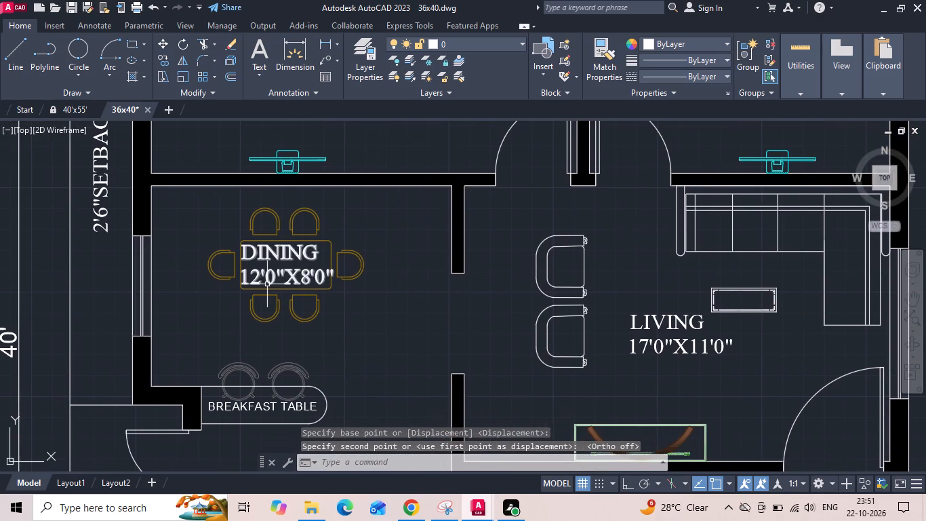
{"action": "key", "text": "ctrl+s"}
Move the furnished plan's UTILITY label slightly upward, away from the washing machines.
{"action": "scroll", "coordinate": [267, 271], "scroll_direction": "down", "scroll_amount": 1}
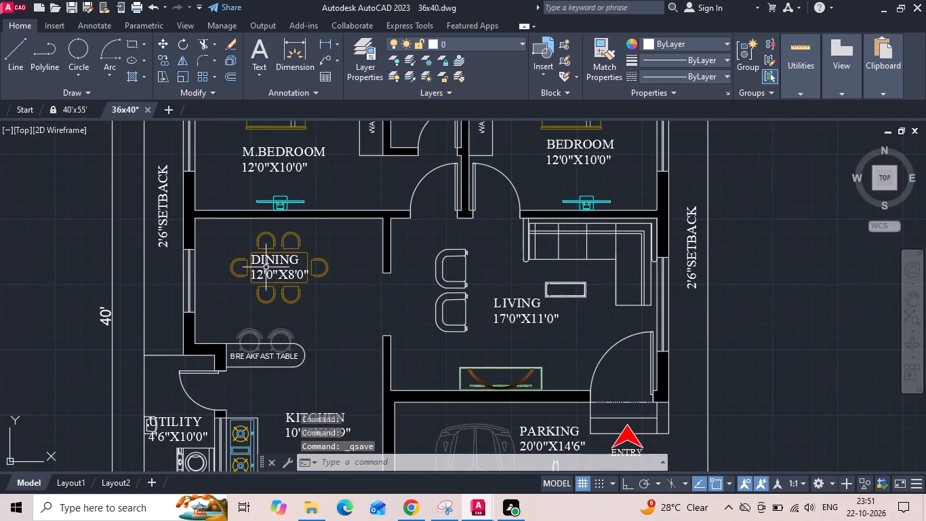
{"action": "scroll", "coordinate": [266, 267], "scroll_direction": "down", "scroll_amount": 1}
{"action": "scroll", "coordinate": [218, 360], "scroll_direction": "up", "scroll_amount": 1}
{"action": "left_click", "coordinate": [214, 366]}
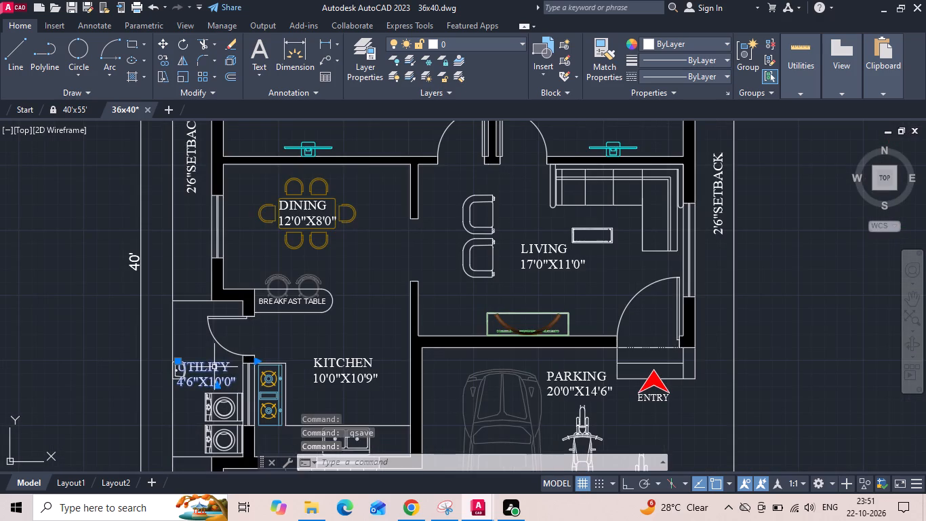
{"action": "right_click", "coordinate": [214, 367]}
{"action": "left_click", "coordinate": [248, 253]}
{"action": "scroll", "coordinate": [238, 382], "scroll_direction": "up", "scroll_amount": 2}
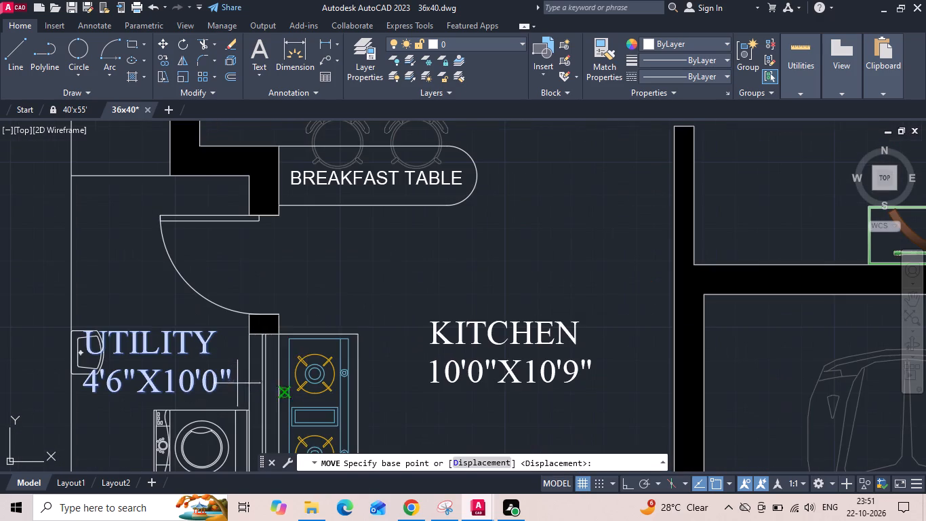
{"action": "left_click", "coordinate": [362, 301]}
{"action": "left_click", "coordinate": [363, 279]}
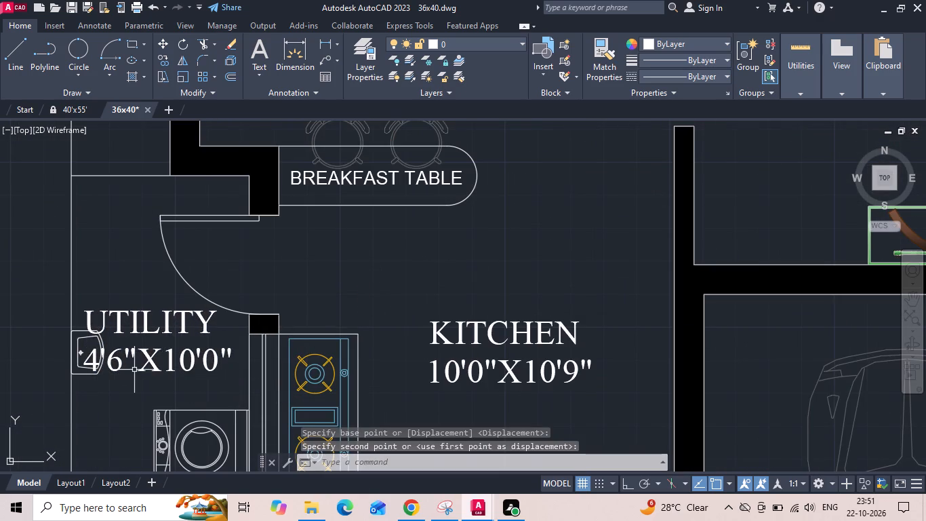
Insert the three-piece bathroom faucet block from DesignCenter's House Designer.dwg beside the upper washing machine in the UTILITY, and close DesignCenter.
{"action": "type", "text": "DC"}
{"action": "key", "text": "space"}
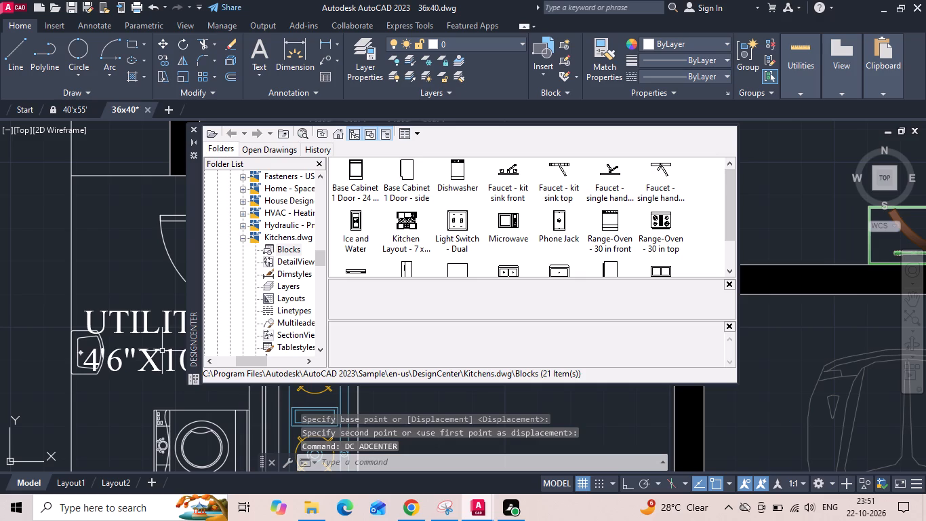
{"action": "double_click", "coordinate": [280, 223]}
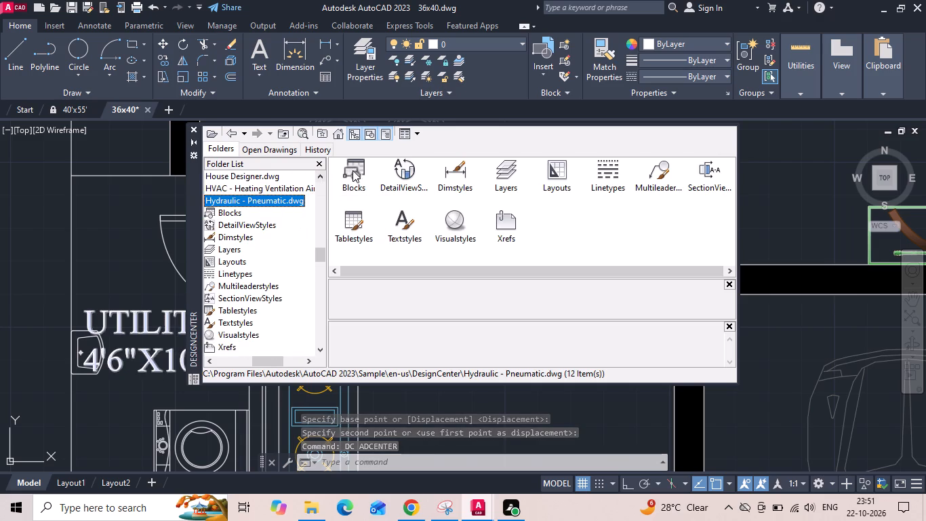
{"action": "double_click", "coordinate": [353, 171]}
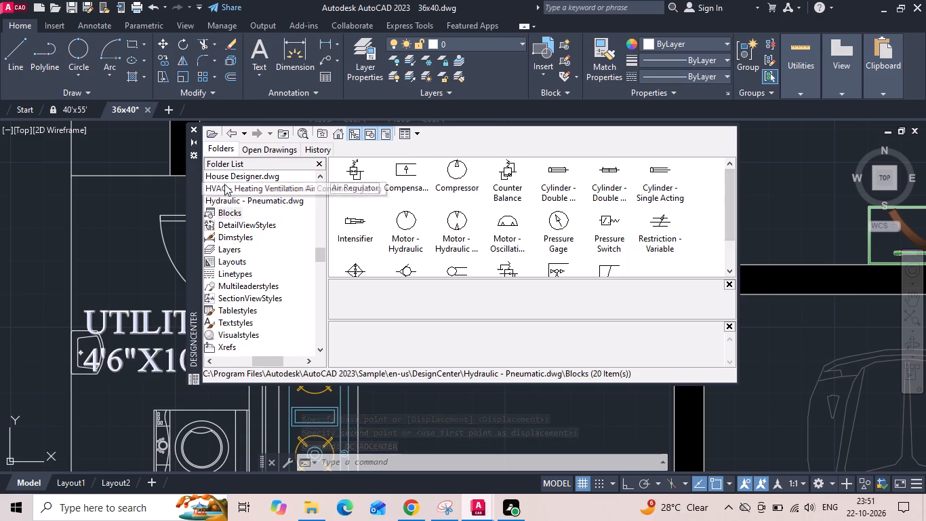
{"action": "double_click", "coordinate": [224, 177]}
{"action": "double_click", "coordinate": [365, 175]}
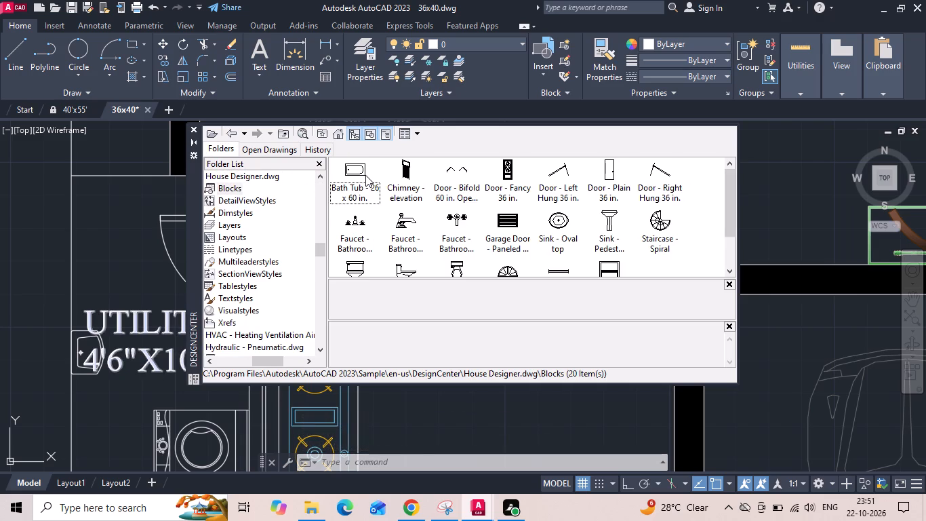
{"action": "left_click_drag", "start_coordinate": [457, 229], "coordinate": [142, 417]}
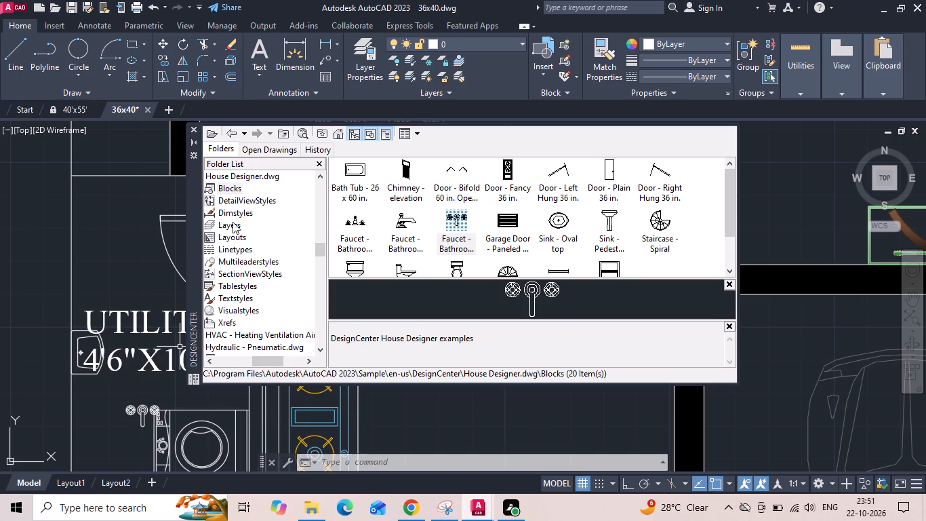
{"action": "left_click", "coordinate": [194, 129]}
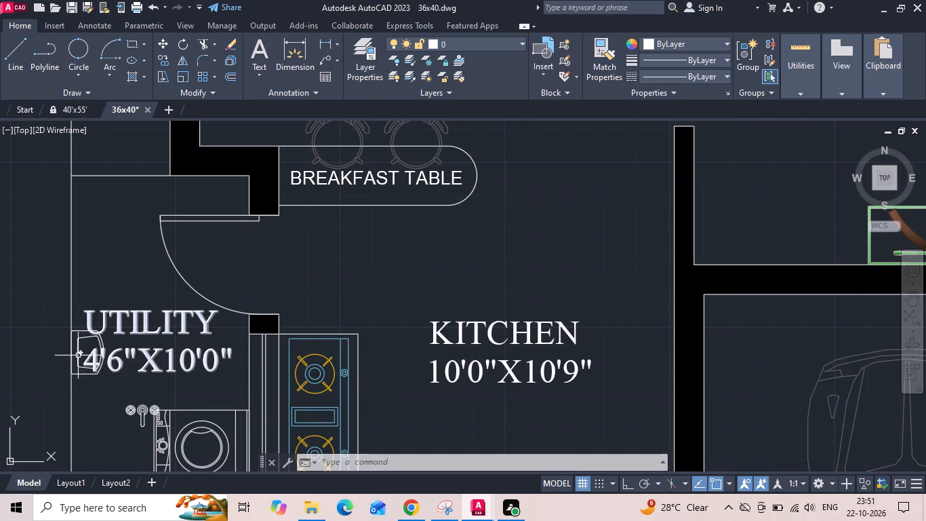
Delete the small fixture overlapping the UTILITY label at the room's outer left wall in the furnished plan.
{"action": "left_click", "coordinate": [78, 355]}
{"action": "key", "text": "Delete"}
Rotate the three-piece faucet block by the upper washing machine 90° counterclockwise with Ortho on, so its spout points right.
{"action": "left_click", "coordinate": [146, 412]}
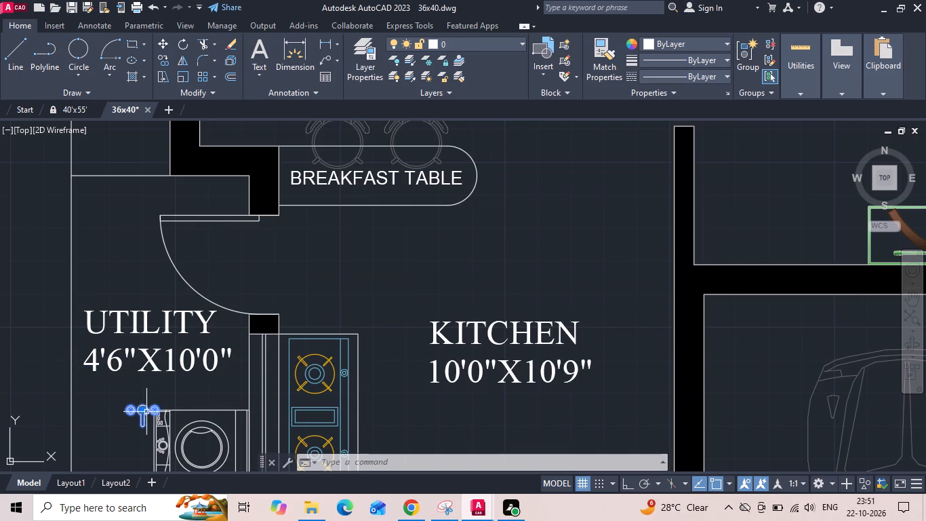
{"action": "right_click", "coordinate": [146, 412]}
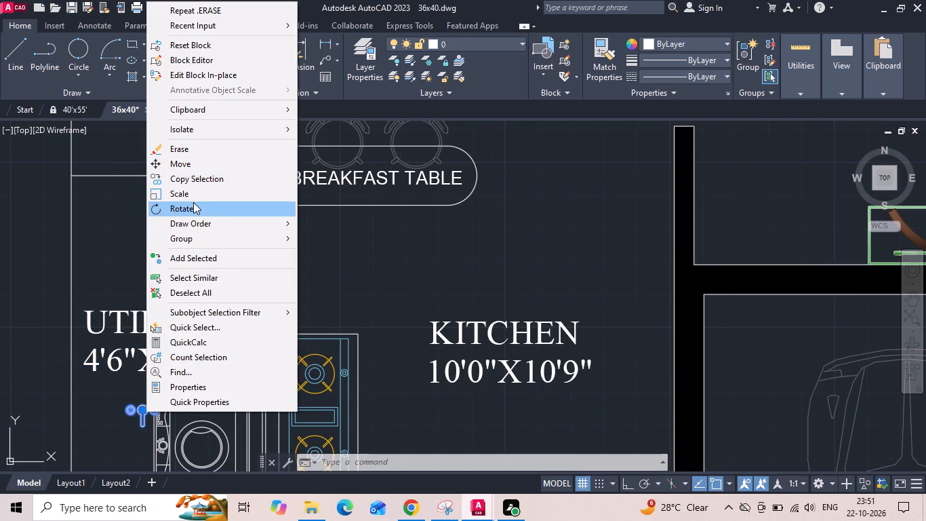
{"action": "left_click", "coordinate": [193, 202]}
{"action": "left_click_drag", "start_coordinate": [153, 403], "coordinate": [164, 397]}
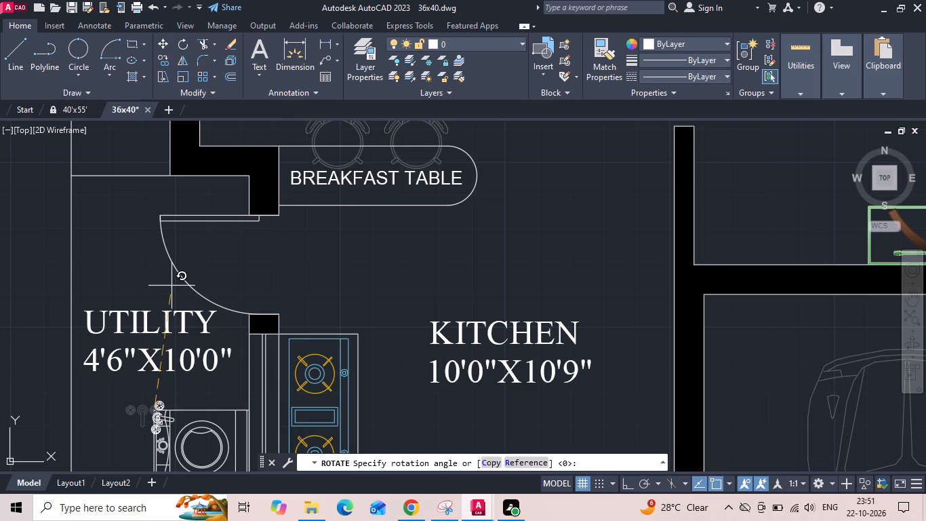
{"action": "key", "text": "F8"}
{"action": "left_click", "coordinate": [171, 285]}
Move the rotated faucet block horizontally from the upper washing machine to the UTILITY's outer left wall line.
{"action": "scroll", "coordinate": [259, 276], "scroll_direction": "down", "scroll_amount": 2}
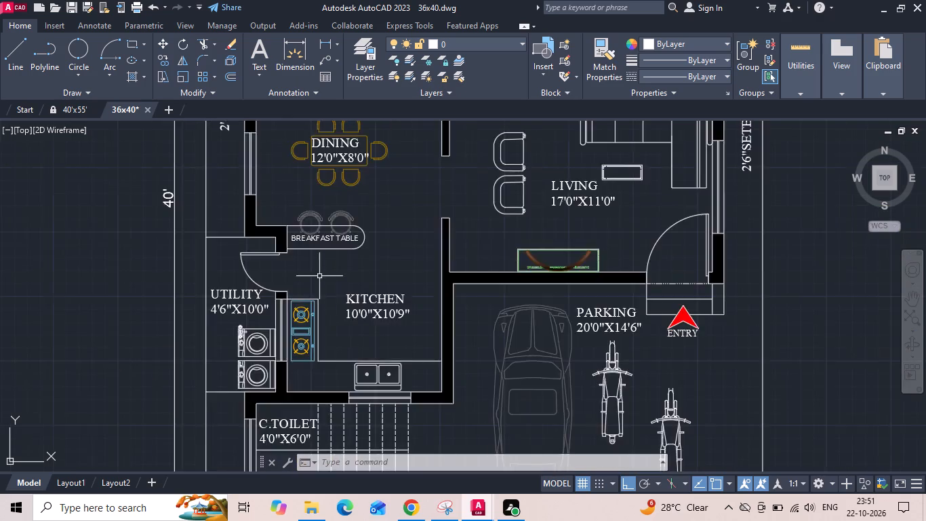
{"action": "scroll", "coordinate": [345, 289], "scroll_direction": "down", "scroll_amount": 2}
{"action": "scroll", "coordinate": [283, 326], "scroll_direction": "up", "scroll_amount": 2}
{"action": "scroll", "coordinate": [363, 274], "scroll_direction": "up", "scroll_amount": 4}
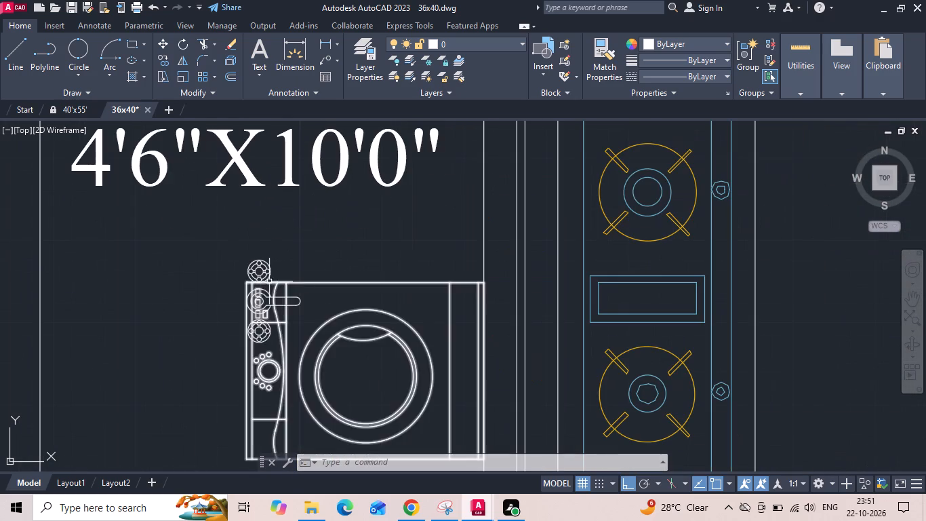
{"action": "left_click", "coordinate": [263, 271]}
{"action": "right_click", "coordinate": [262, 271]}
{"action": "left_click", "coordinate": [294, 249]}
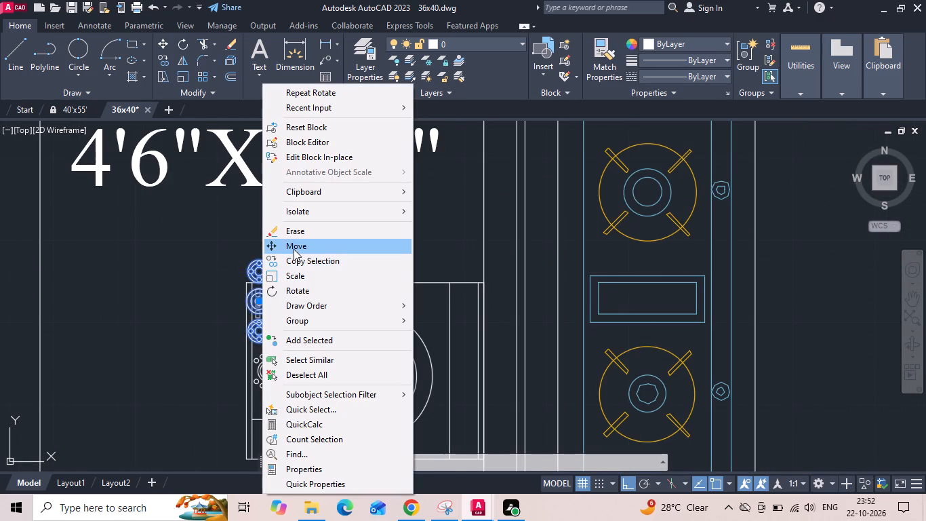
{"action": "left_click", "coordinate": [243, 301]}
{"action": "scroll", "coordinate": [243, 299], "scroll_direction": "down", "scroll_amount": 2}
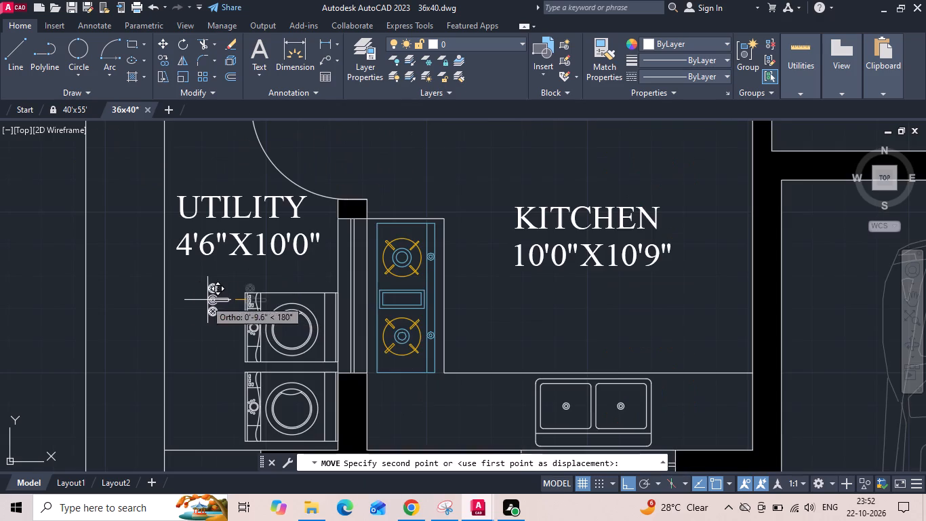
{"action": "left_click", "coordinate": [164, 296]}
Save the 36x40 drawing with the repositioned UTILITY faucet.
{"action": "scroll", "coordinate": [313, 275], "scroll_direction": "down", "scroll_amount": 1}
{"action": "scroll", "coordinate": [329, 349], "scroll_direction": "down", "scroll_amount": 1}
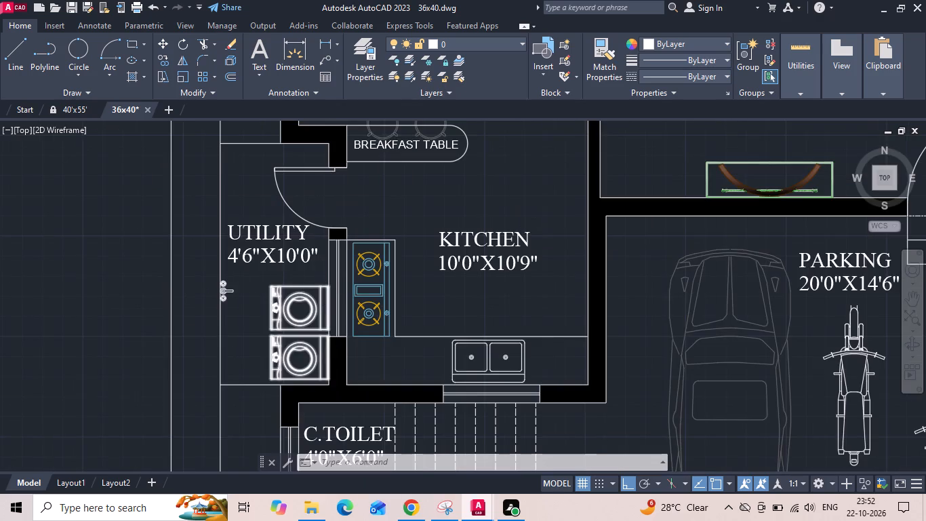
{"action": "key", "text": "ctrl+s"}
{"action": "key", "text": "ctrl+s"}
{"action": "key", "text": "ctrl+s"}
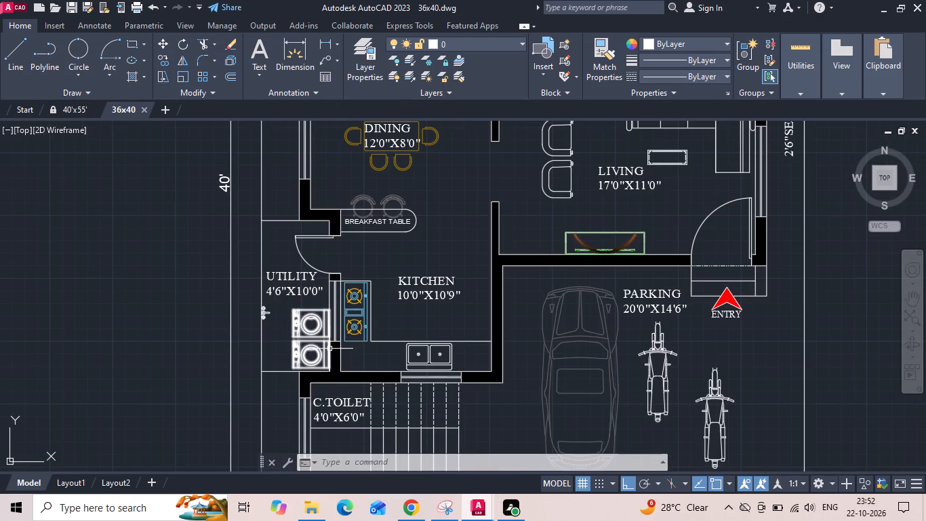
{"action": "scroll", "coordinate": [389, 244], "scroll_direction": "down", "scroll_amount": 1}
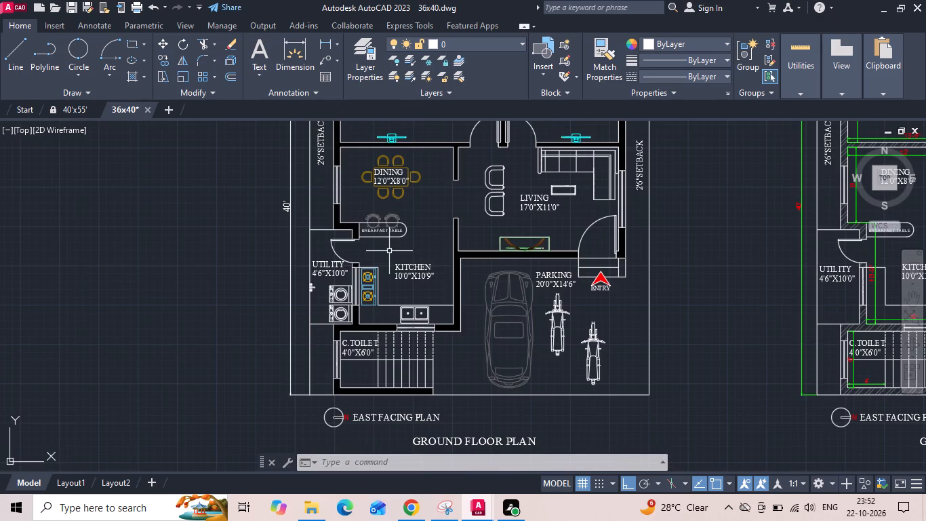
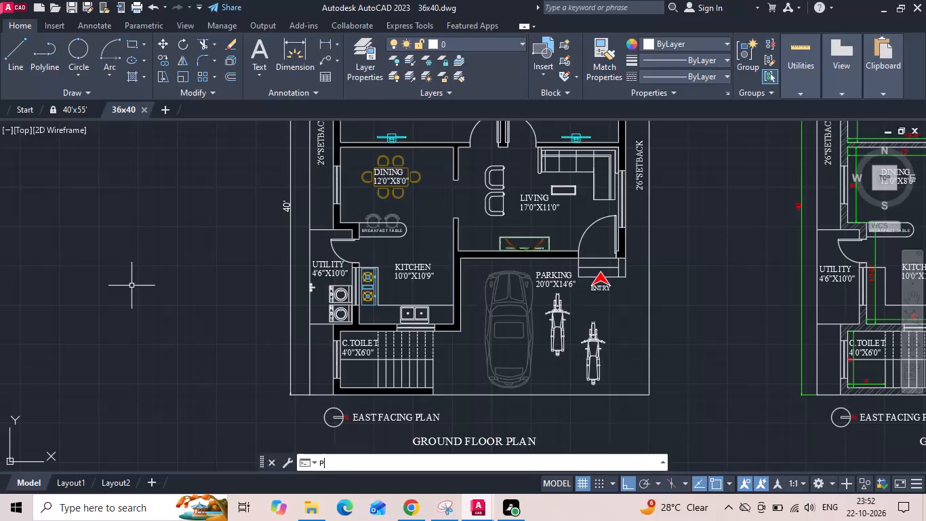
Save the 36x40 drawing after checking the C.TOILET and title area below the furnished ground floor plan.
{"action": "key", "text": "Escape"}
{"action": "middle_click_drag", "start_coordinate": [317, 400], "coordinate": [311, 325]}
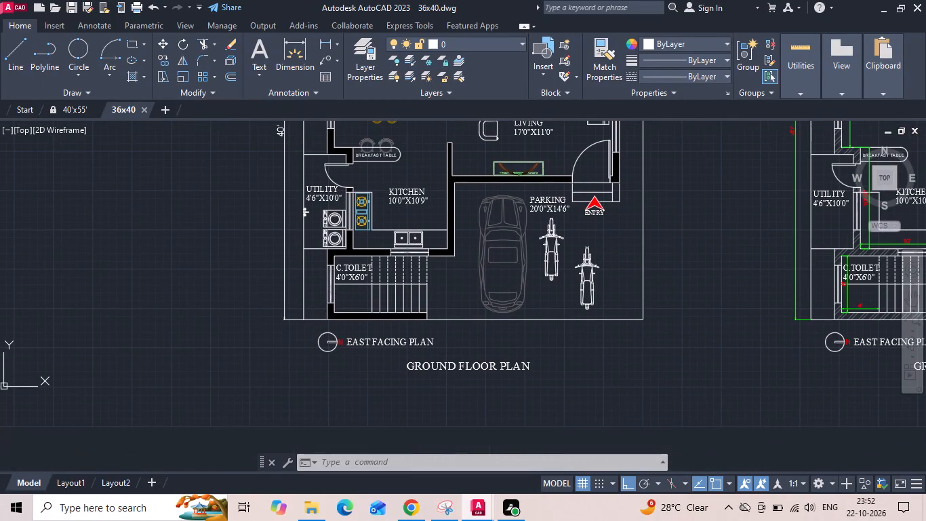
{"action": "scroll", "coordinate": [328, 339], "scroll_direction": "up", "scroll_amount": 4}
{"action": "scroll", "coordinate": [307, 312], "scroll_direction": "down", "scroll_amount": 2}
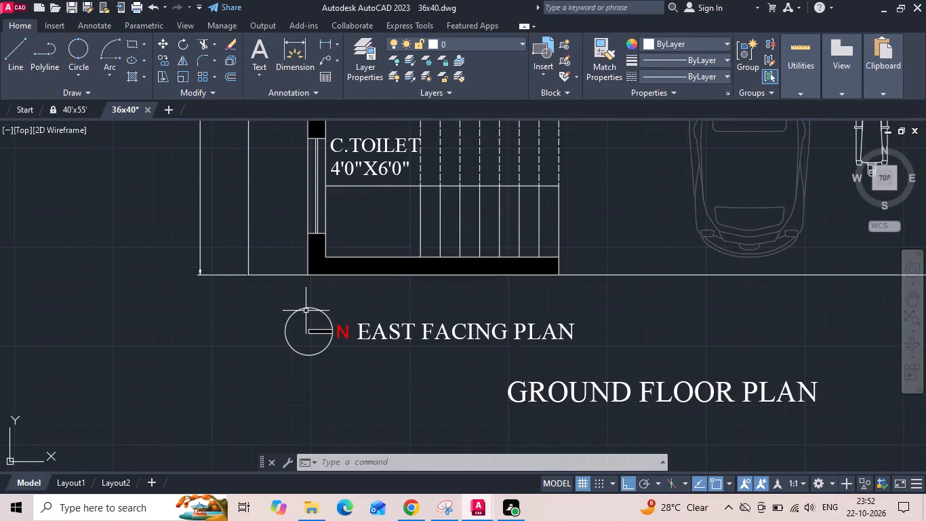
{"action": "scroll", "coordinate": [306, 309], "scroll_direction": "down", "scroll_amount": 1}
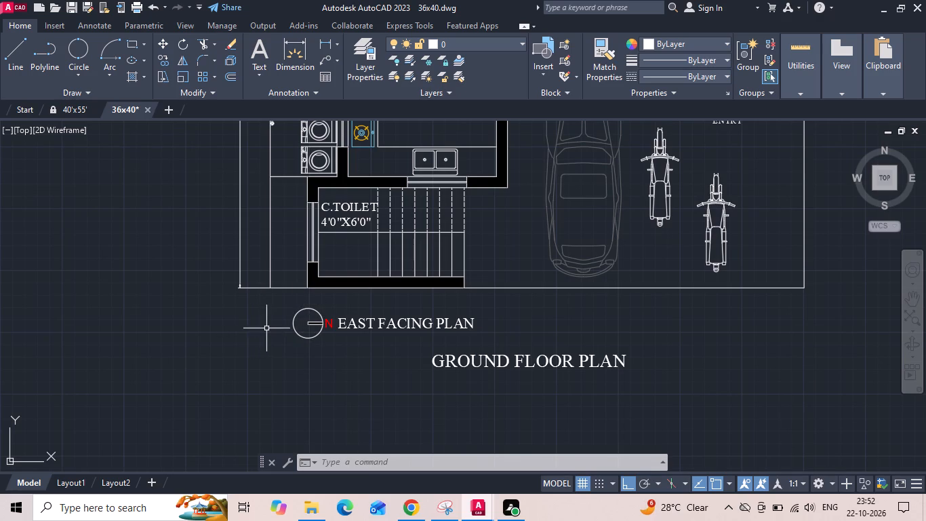
{"action": "scroll", "coordinate": [319, 384], "scroll_direction": "down", "scroll_amount": 1}
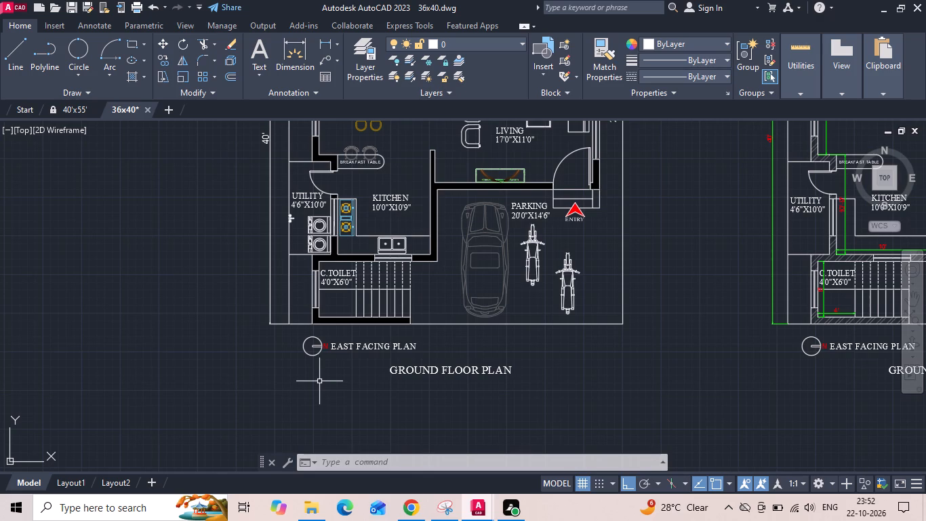
{"action": "key", "text": "ctrl+s"}
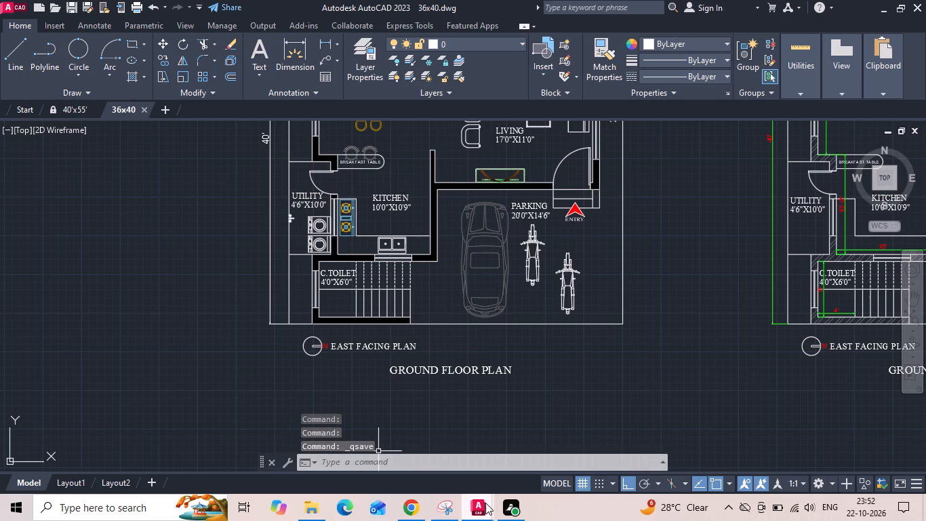
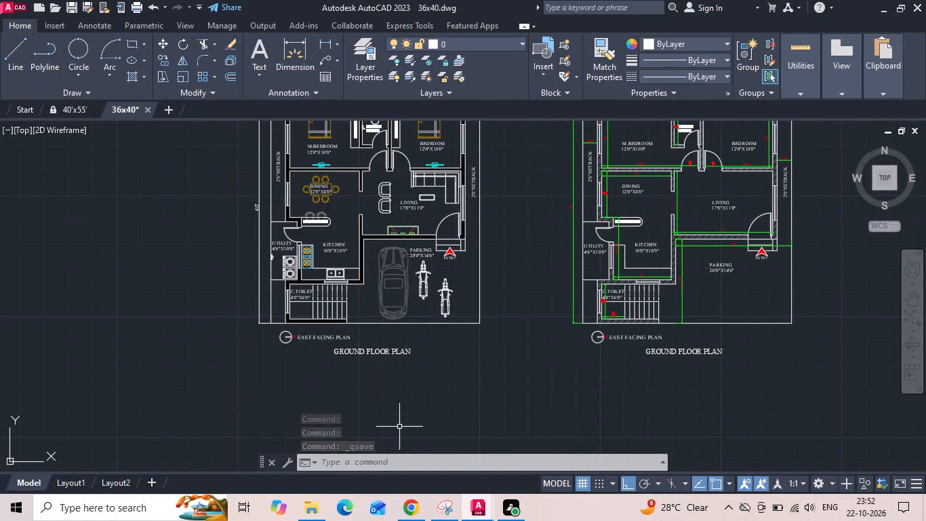
Save the 36x40 drawing with both ground floor plans in view.
{"action": "scroll", "coordinate": [496, 406], "scroll_direction": "down", "scroll_amount": 1}
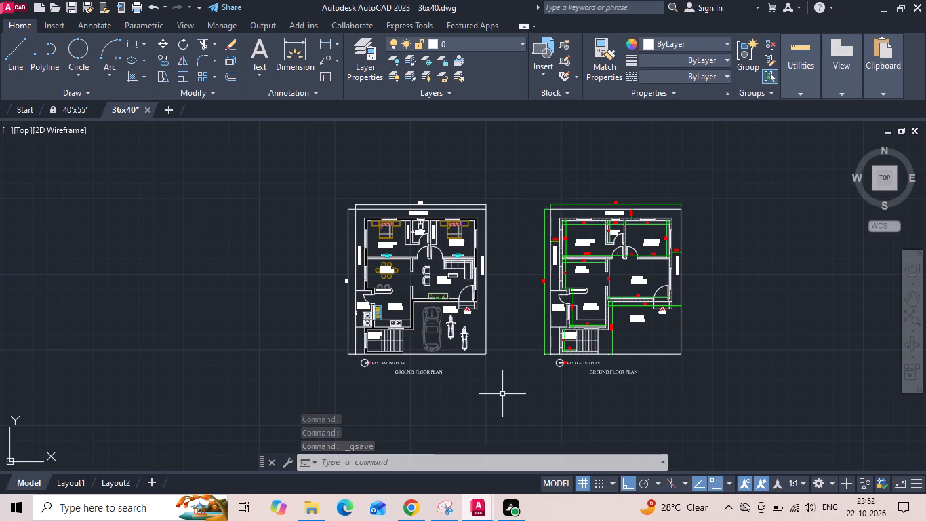
{"action": "key", "text": "ctrl+s"}
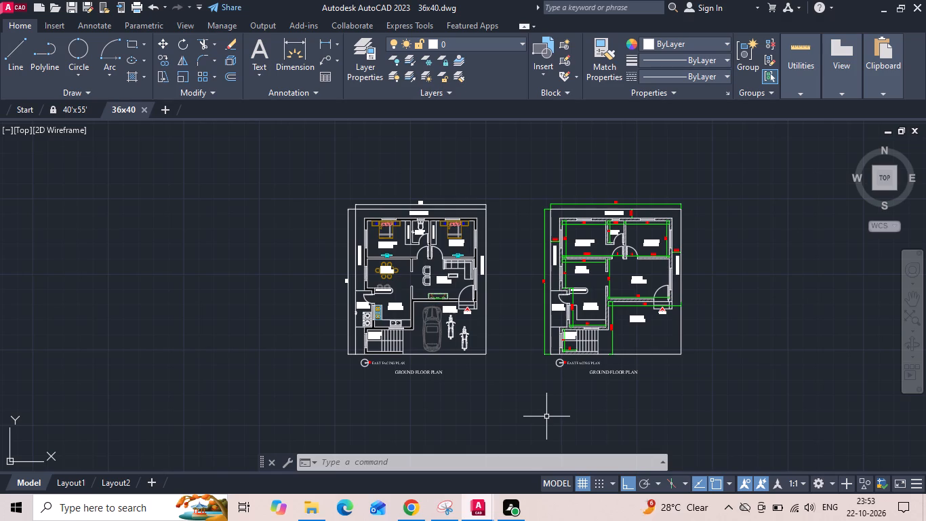
{"action": "key", "text": "ctrl+s"}
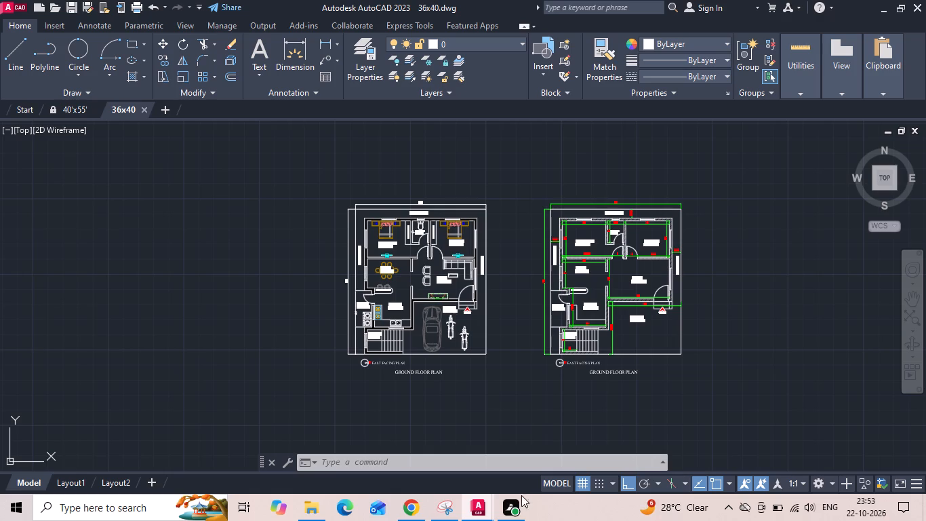
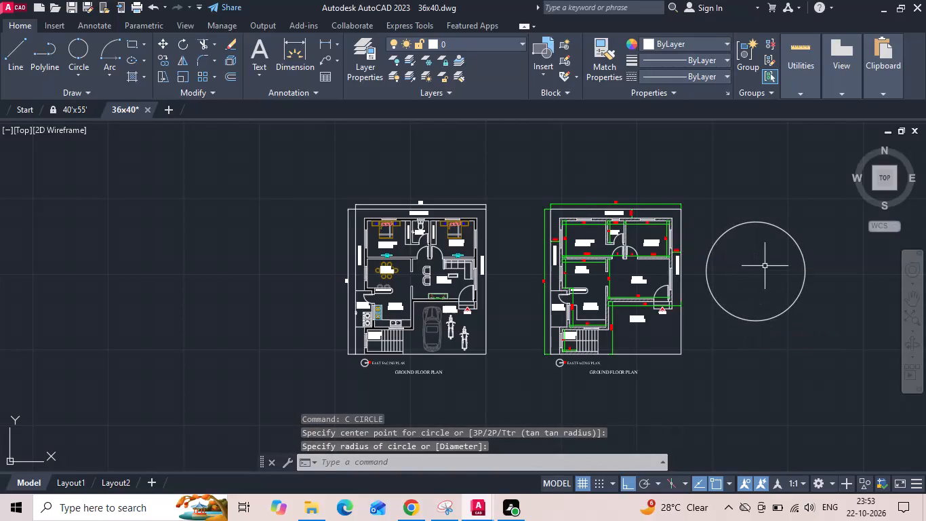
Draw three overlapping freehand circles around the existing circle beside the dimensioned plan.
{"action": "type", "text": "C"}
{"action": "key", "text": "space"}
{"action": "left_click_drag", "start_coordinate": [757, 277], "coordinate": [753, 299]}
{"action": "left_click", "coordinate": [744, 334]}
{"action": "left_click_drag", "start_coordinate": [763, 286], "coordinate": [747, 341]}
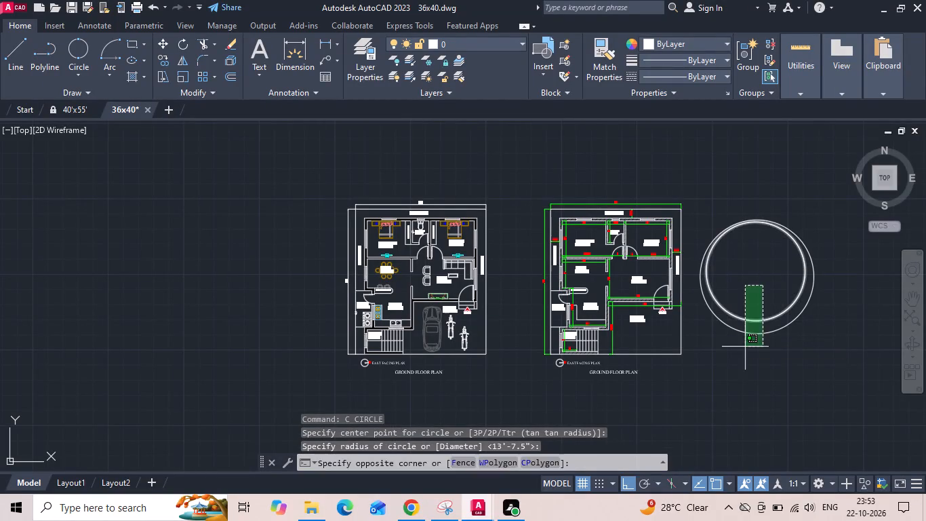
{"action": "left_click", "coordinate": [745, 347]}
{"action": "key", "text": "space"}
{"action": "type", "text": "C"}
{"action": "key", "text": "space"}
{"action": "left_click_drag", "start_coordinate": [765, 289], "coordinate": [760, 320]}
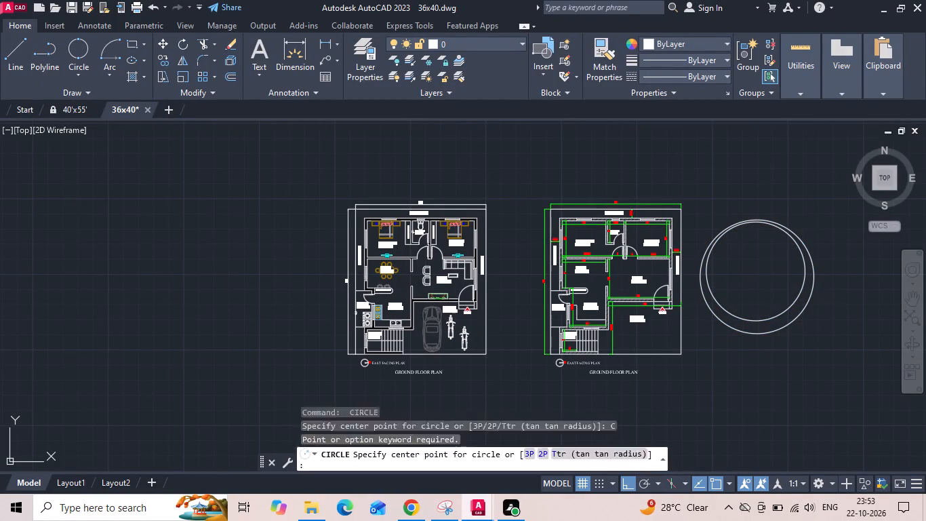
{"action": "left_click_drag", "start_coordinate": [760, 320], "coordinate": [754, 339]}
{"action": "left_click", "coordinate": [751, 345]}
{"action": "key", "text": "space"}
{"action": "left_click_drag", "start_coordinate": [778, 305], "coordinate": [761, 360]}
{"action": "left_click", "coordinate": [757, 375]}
Erase the four overlapping circles beside the dimensioned plan.
{"action": "left_click_drag", "start_coordinate": [782, 301], "coordinate": [778, 327]}
{"action": "key", "text": "space"}
{"action": "left_click", "coordinate": [760, 372]}
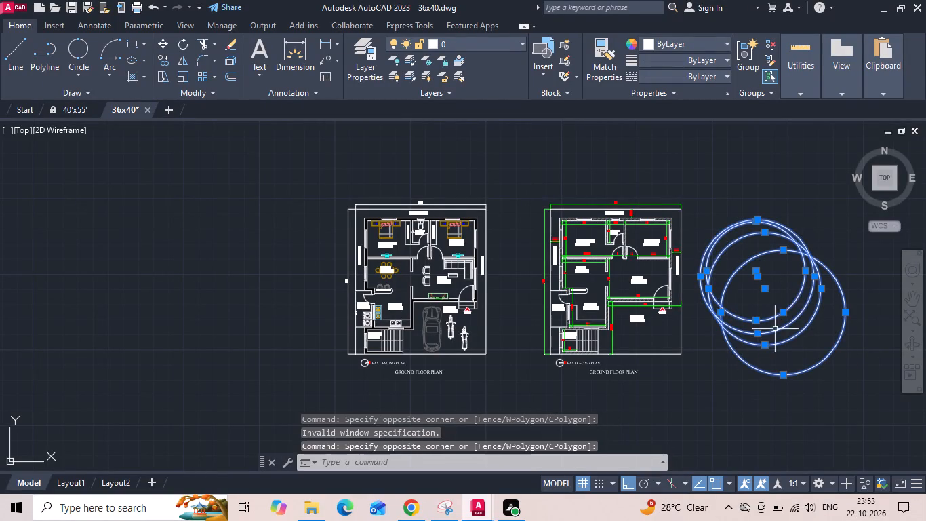
{"action": "key", "text": "Delete"}
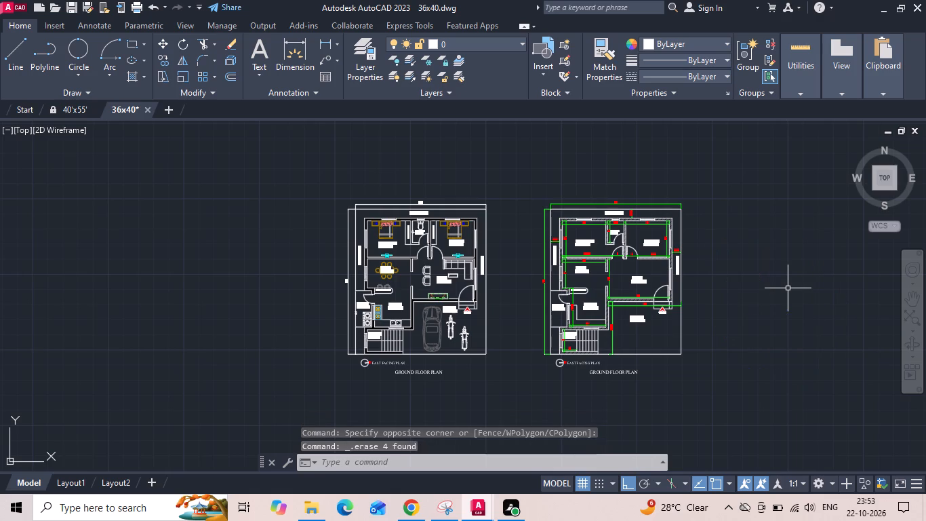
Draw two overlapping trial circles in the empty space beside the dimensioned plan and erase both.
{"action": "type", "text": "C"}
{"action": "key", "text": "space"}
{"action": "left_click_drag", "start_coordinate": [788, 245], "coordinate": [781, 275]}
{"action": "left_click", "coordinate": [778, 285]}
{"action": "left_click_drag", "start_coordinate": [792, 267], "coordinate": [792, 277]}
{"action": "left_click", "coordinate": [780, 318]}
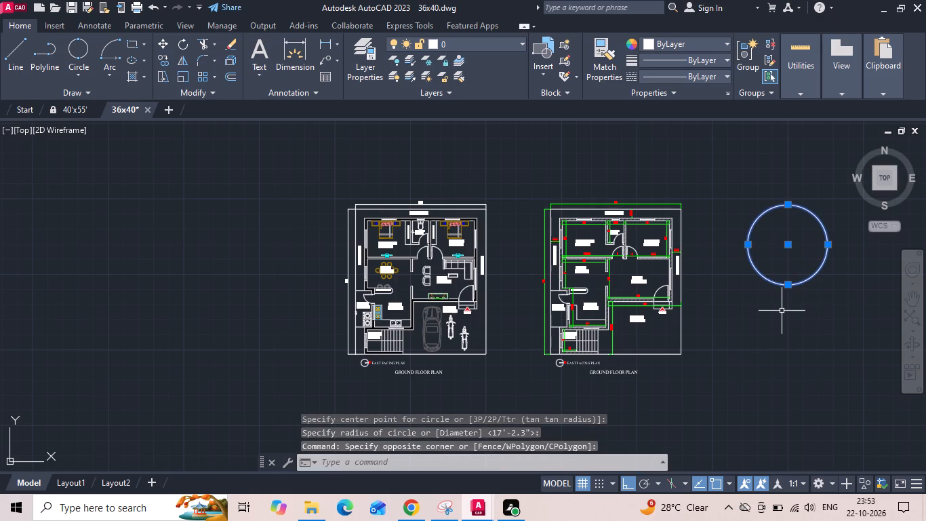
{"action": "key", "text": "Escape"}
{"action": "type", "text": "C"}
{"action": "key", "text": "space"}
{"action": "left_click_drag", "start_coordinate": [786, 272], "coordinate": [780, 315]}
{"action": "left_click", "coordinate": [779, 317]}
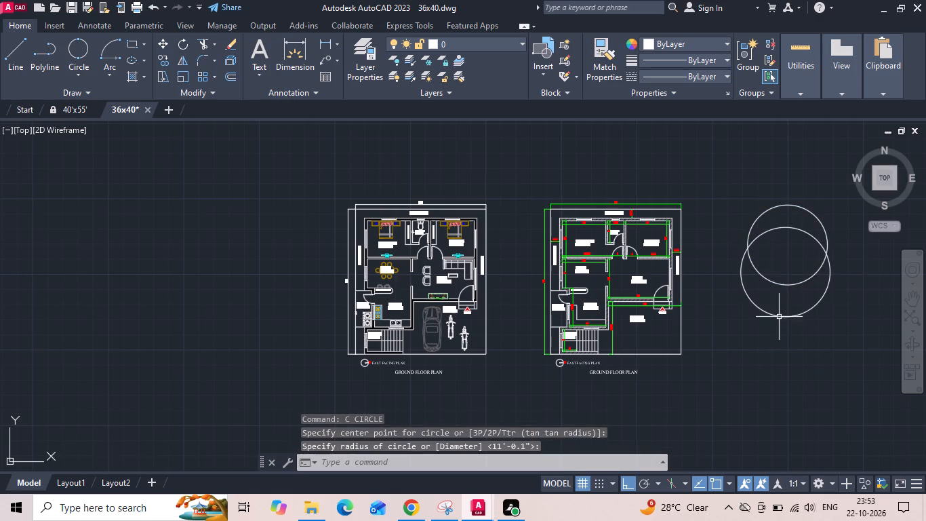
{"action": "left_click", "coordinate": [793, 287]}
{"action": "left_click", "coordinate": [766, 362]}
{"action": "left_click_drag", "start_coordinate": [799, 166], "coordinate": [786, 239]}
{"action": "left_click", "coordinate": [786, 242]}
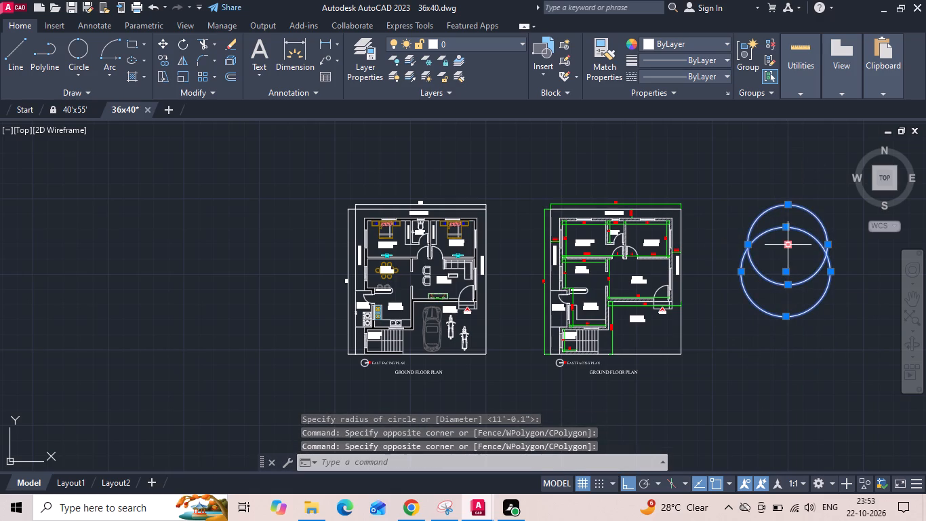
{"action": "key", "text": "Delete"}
Save the 36x40 drawing.
{"action": "key", "text": "ctrl+s"}
{"action": "key", "text": "ctrl+s"}
{"action": "key", "text": "ctrl+s"}
{"action": "key", "text": "ctrl+s"}
{"action": "key", "text": "ctrl+s"}
{"action": "key", "text": "ctrl+s"}
{"action": "key", "text": "ctrl+s"}
{"action": "key", "text": "ctrl+s"}
{"action": "key", "text": "ctrl+s"}
{"action": "key", "text": "ctrl+s"}
{"action": "key", "text": "ctrl+s"}
{"action": "key", "text": "ctrl+s"}
{"action": "key", "text": "ctrl+s"}
{"action": "key", "text": "ctrl+s"}
{"action": "key", "text": "ctrl+s"}
{"action": "key", "text": "ctrl+s"}
{"action": "key", "text": "ctrl+s"}
{"action": "key", "text": "ctrl+s"}
{"action": "key", "text": "ctrl+s"}
{"action": "key", "text": "ctrl+s"}
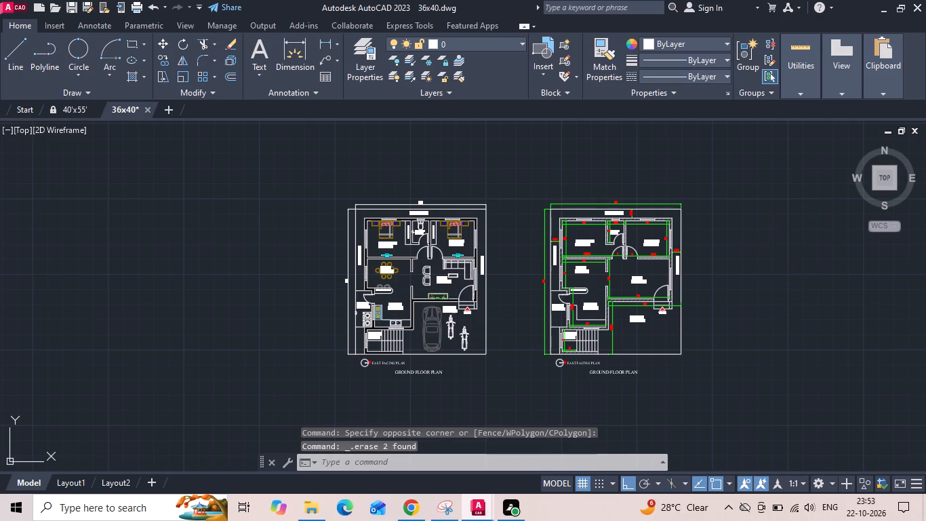
Set up a plot from the previous plot settings with a window around the furnished ground floor plan, and preview it.
{"action": "type", "text": "PLOT"}
{"action": "key", "text": "space"}
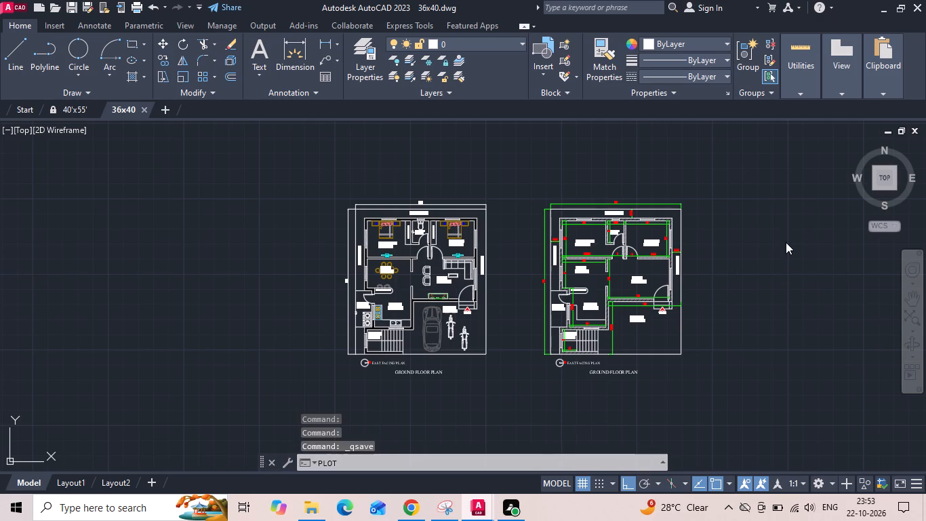
{"action": "left_click", "coordinate": [313, 109]}
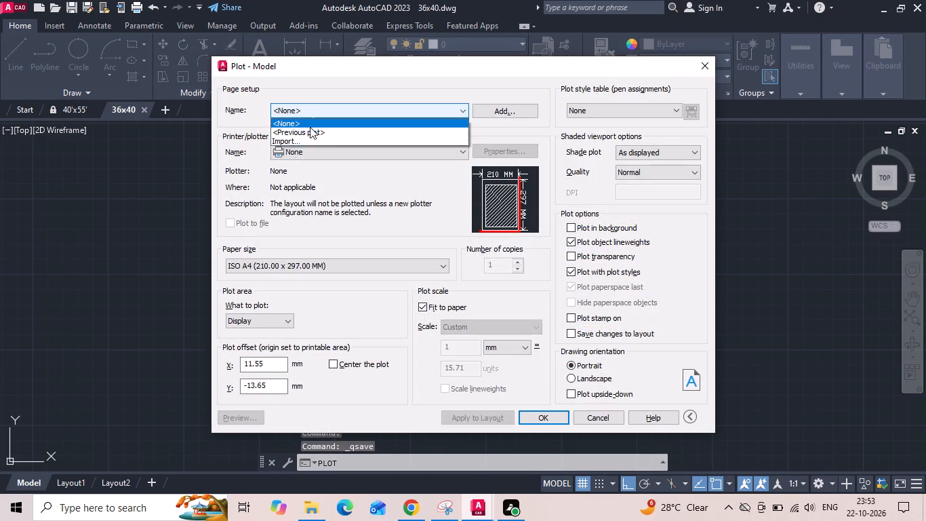
{"action": "left_click", "coordinate": [308, 130]}
{"action": "left_click", "coordinate": [328, 321]}
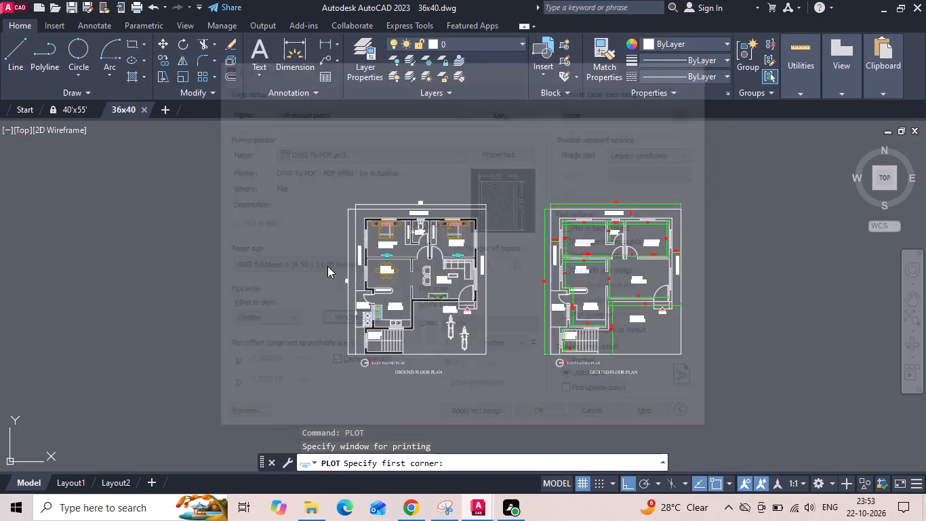
{"action": "left_click", "coordinate": [342, 191]}
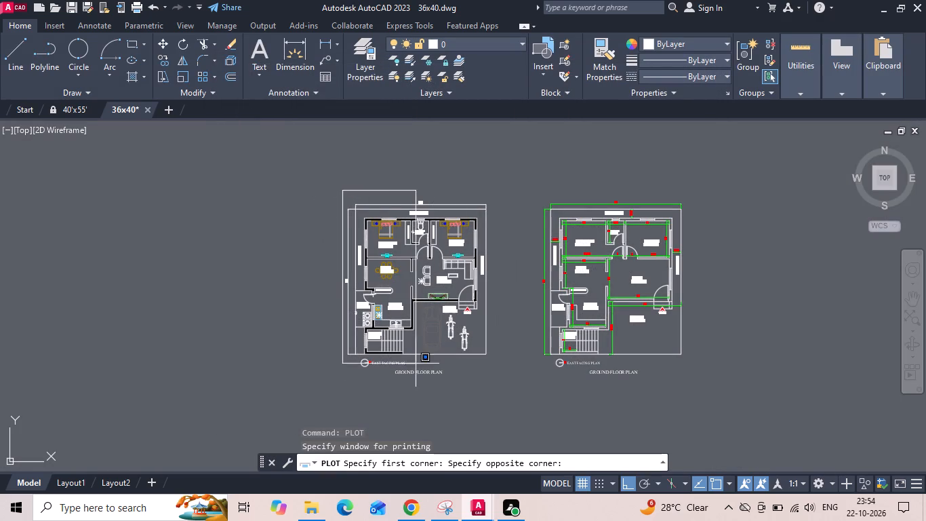
{"action": "left_click", "coordinate": [494, 379]}
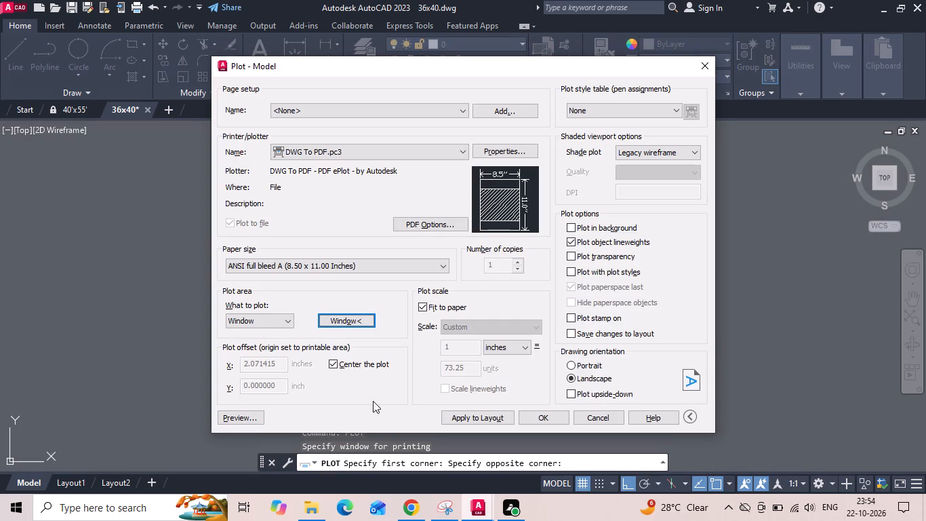
{"action": "left_click", "coordinate": [254, 413]}
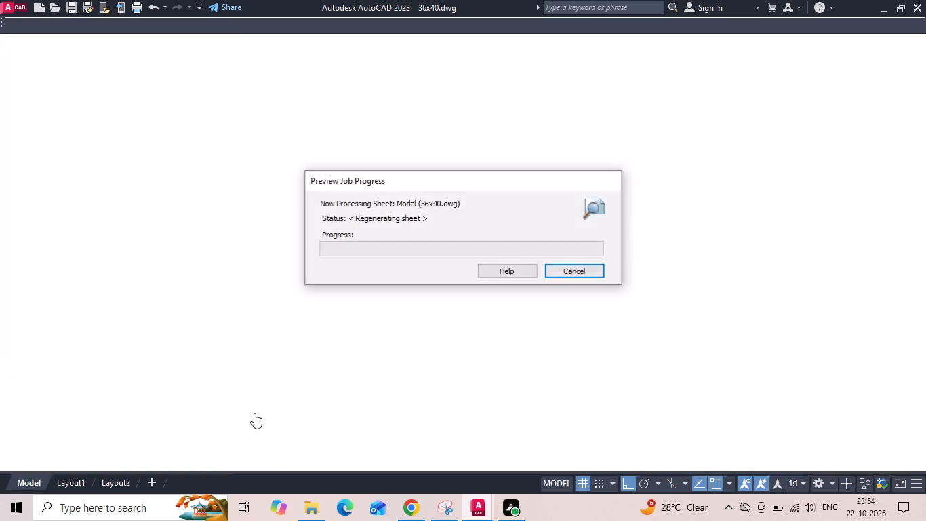
{"action": "key", "text": "space"}
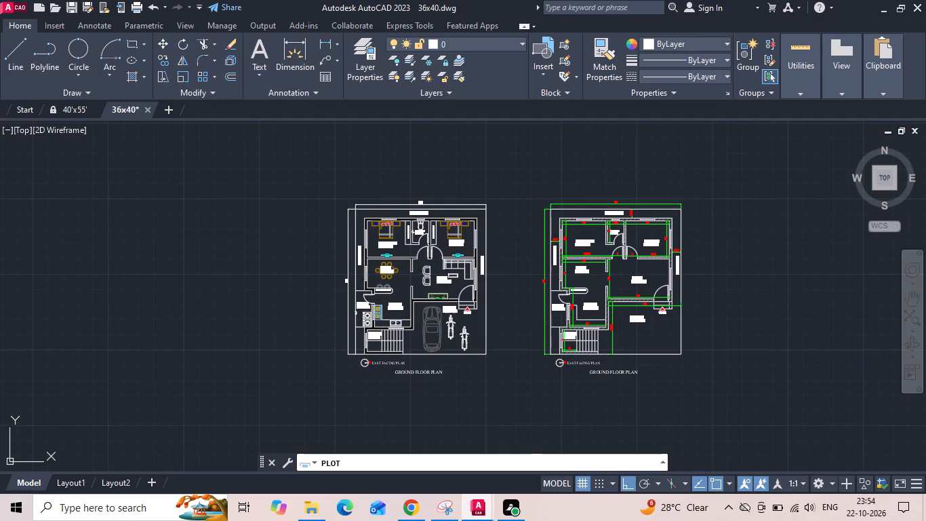
Plot the furnished plan to PDF as "36x40 PLAN" in the Desktop's INTERNSHIP/22102026 folder, and return to the drawing.
{"action": "left_click", "coordinate": [537, 419]}
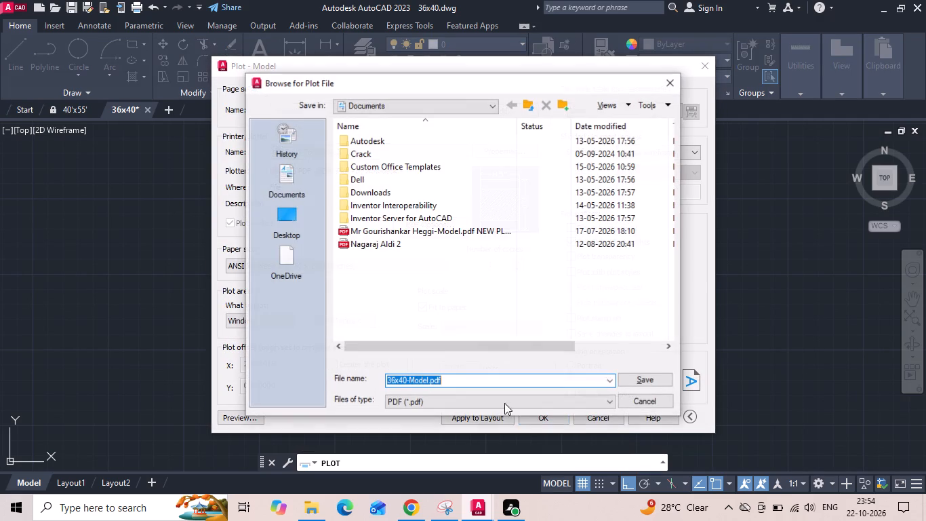
{"action": "left_click", "coordinate": [292, 227]}
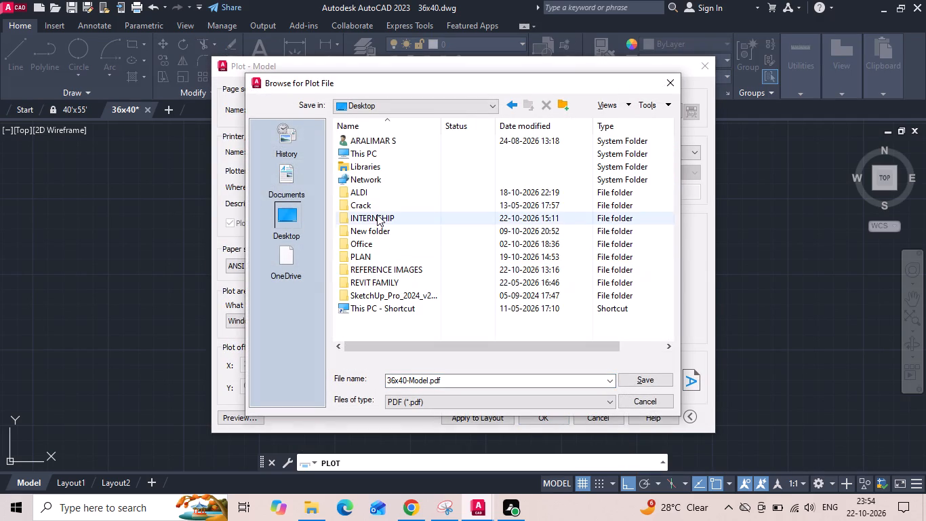
{"action": "double_click", "coordinate": [377, 214]}
{"action": "double_click", "coordinate": [365, 283]}
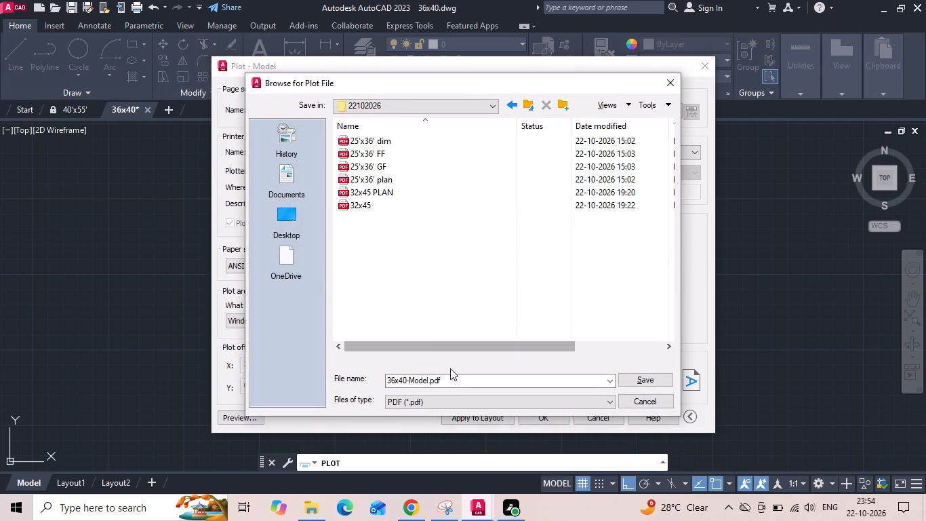
{"action": "double_click", "coordinate": [454, 380]}
{"action": "key", "text": "Delete"}
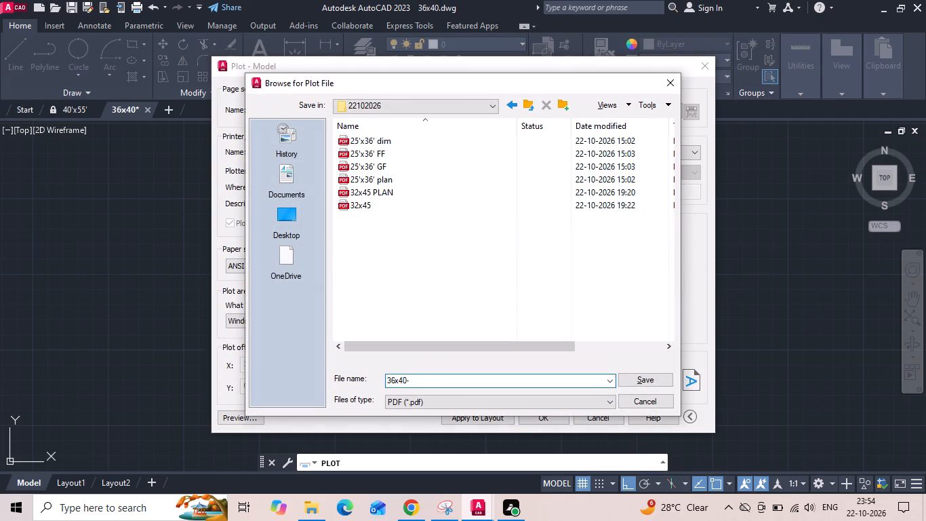
{"action": "key", "text": "BackSpace"}
{"action": "key", "text": "space"}
{"action": "key", "text": "p"}
{"action": "type", "text": "LAN"}
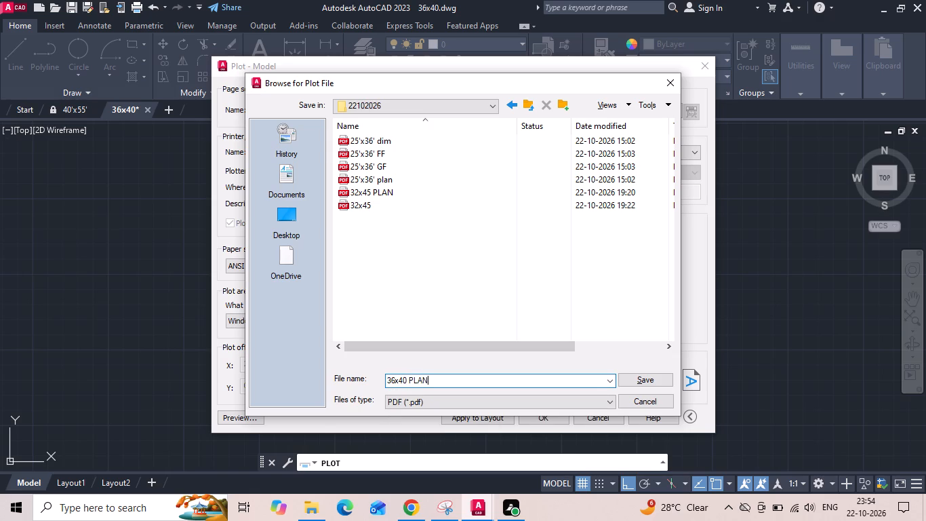
{"action": "key", "text": "space"}
{"action": "key", "text": "space"}
{"action": "left_click", "coordinate": [641, 382]}
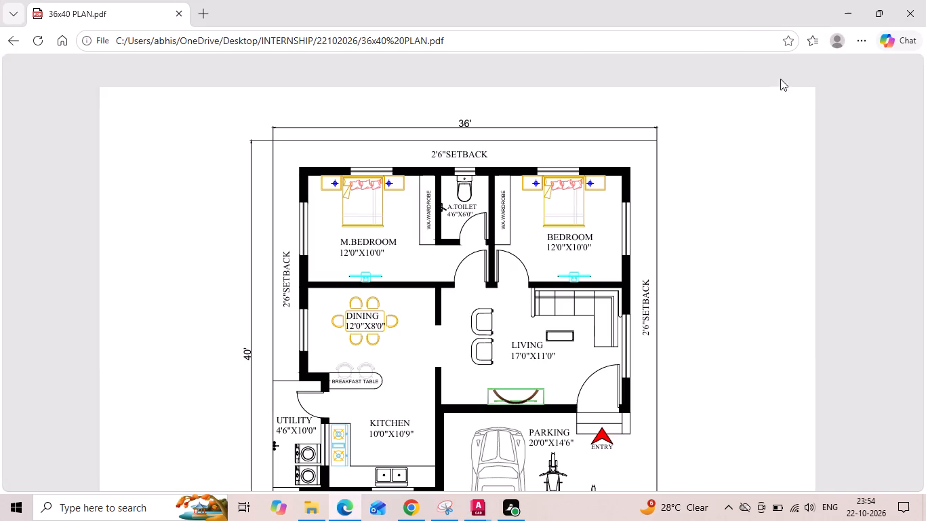
{"action": "left_click", "coordinate": [839, 14]}
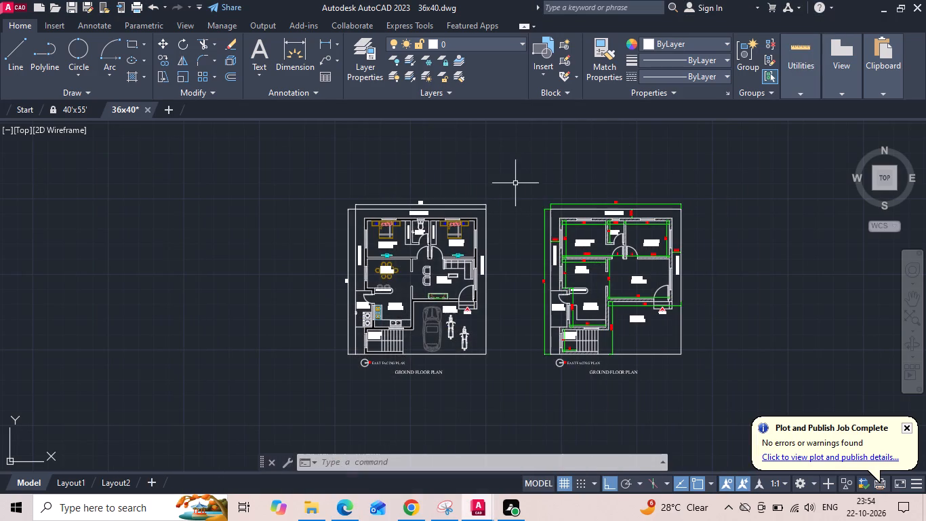
Move the dimensioned ground floor plan about 10'-10" horizontally toward the furnished plan.
{"action": "left_click_drag", "start_coordinate": [518, 180], "coordinate": [539, 226]}
{"action": "left_click", "coordinate": [717, 406]}
{"action": "right_click", "coordinate": [717, 400]}
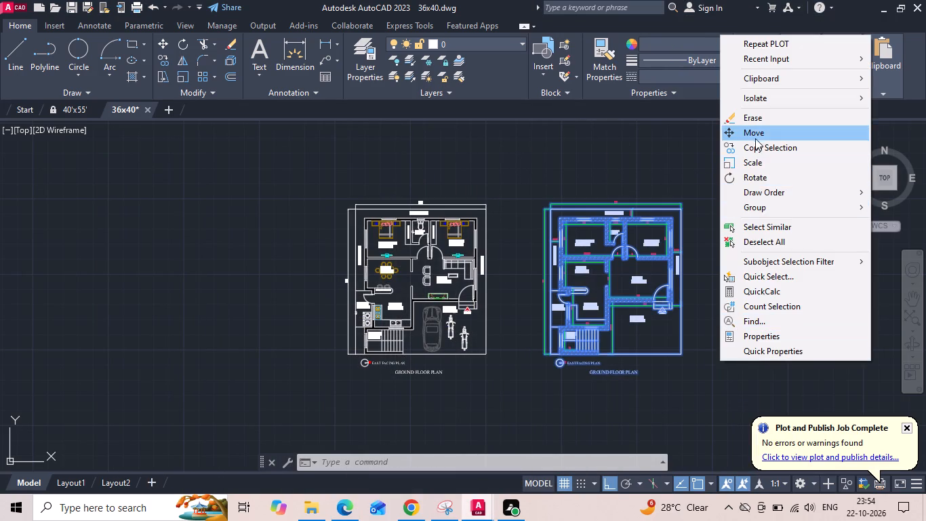
{"action": "left_click", "coordinate": [756, 136]}
{"action": "left_click", "coordinate": [771, 235]}
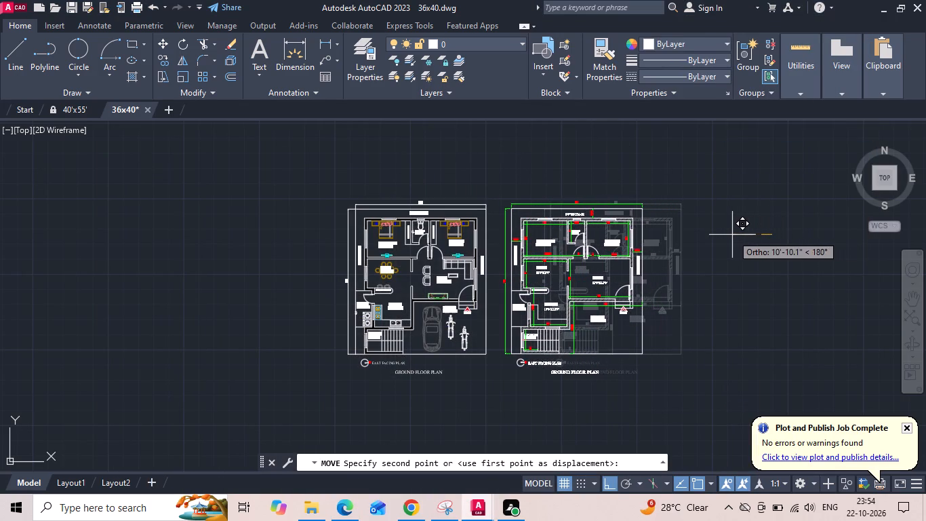
{"action": "left_click", "coordinate": [732, 235]}
Set up a plot from the previous plot settings with a window around both ground floor plans, and preview it.
{"action": "type", "text": "PLOT"}
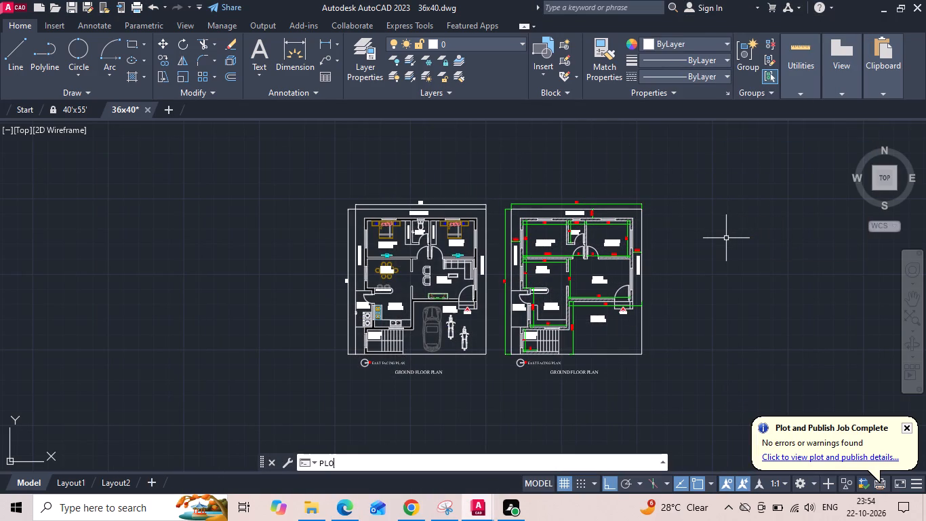
{"action": "key", "text": "space"}
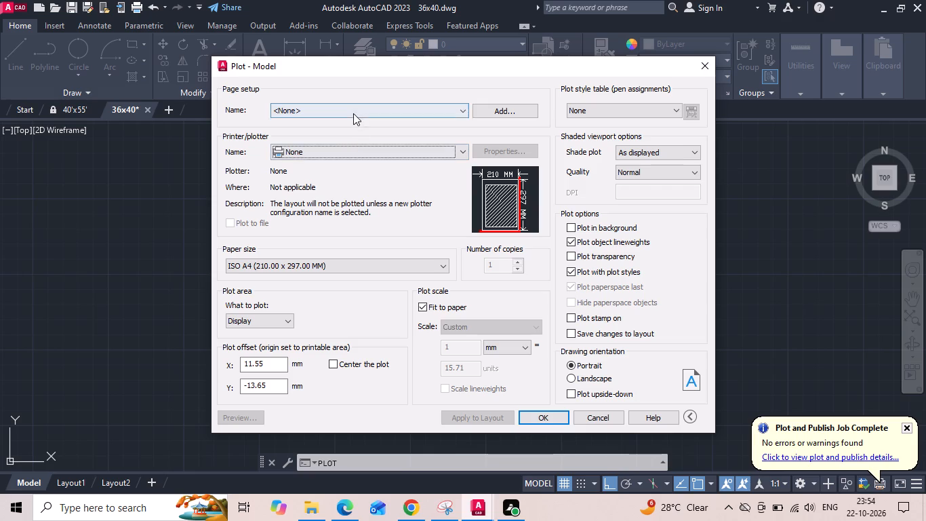
{"action": "left_click", "coordinate": [353, 113]}
{"action": "left_click", "coordinate": [343, 134]}
{"action": "left_click", "coordinate": [330, 321]}
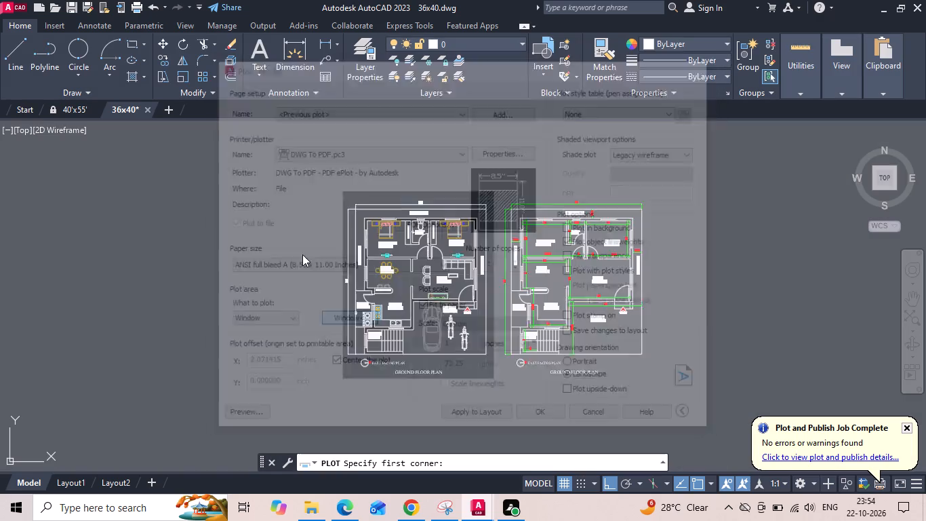
{"action": "left_click", "coordinate": [336, 192]}
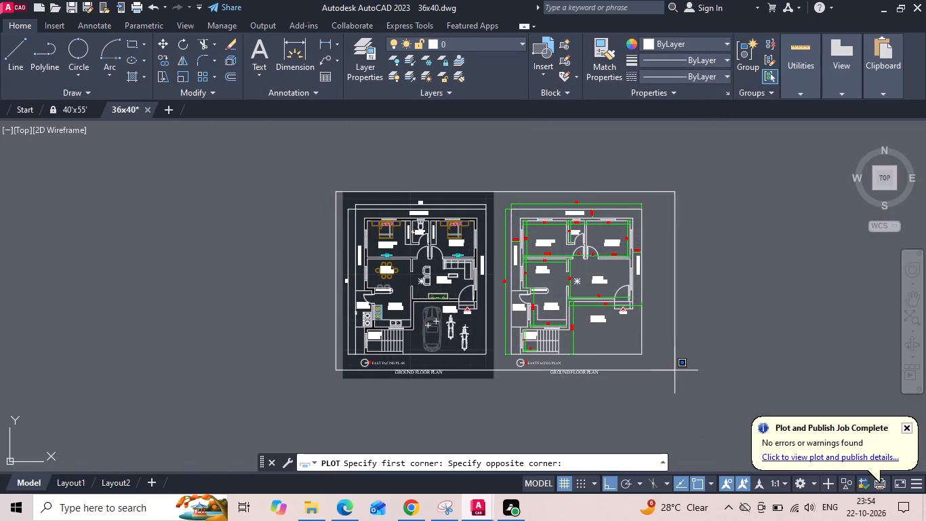
{"action": "left_click", "coordinate": [665, 380]}
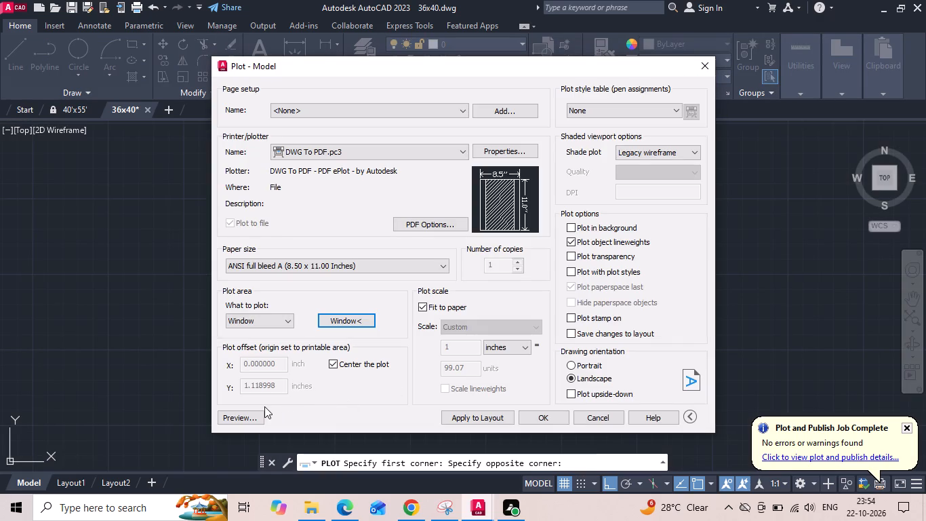
{"action": "left_click", "coordinate": [250, 416]}
{"action": "key", "text": "space"}
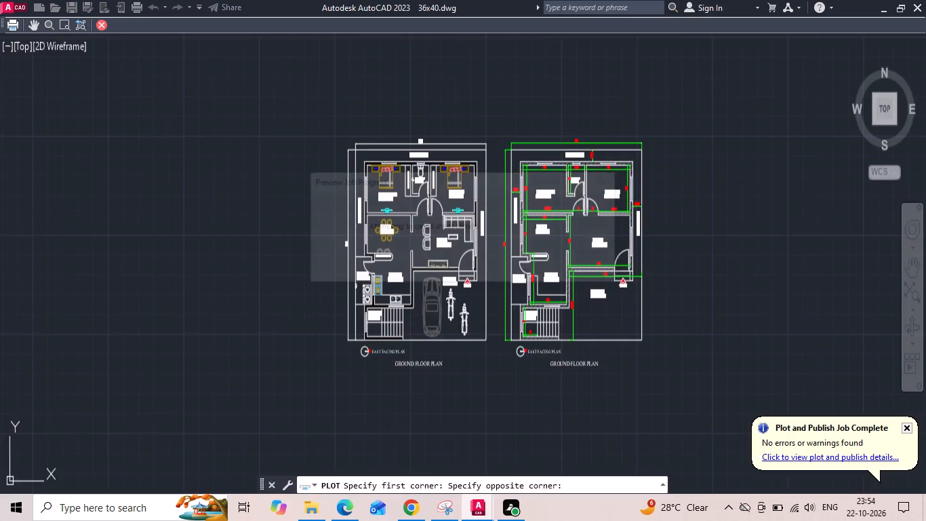
Plot both ground floor plans to PDF as "36x40" in the 22102026 folder.
{"action": "left_click", "coordinate": [545, 415]}
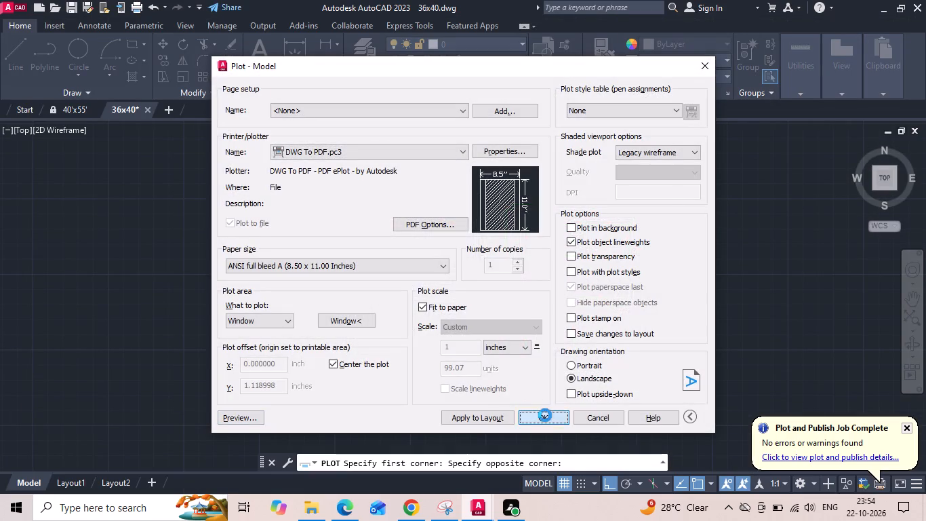
{"action": "left_click", "coordinate": [456, 379]}
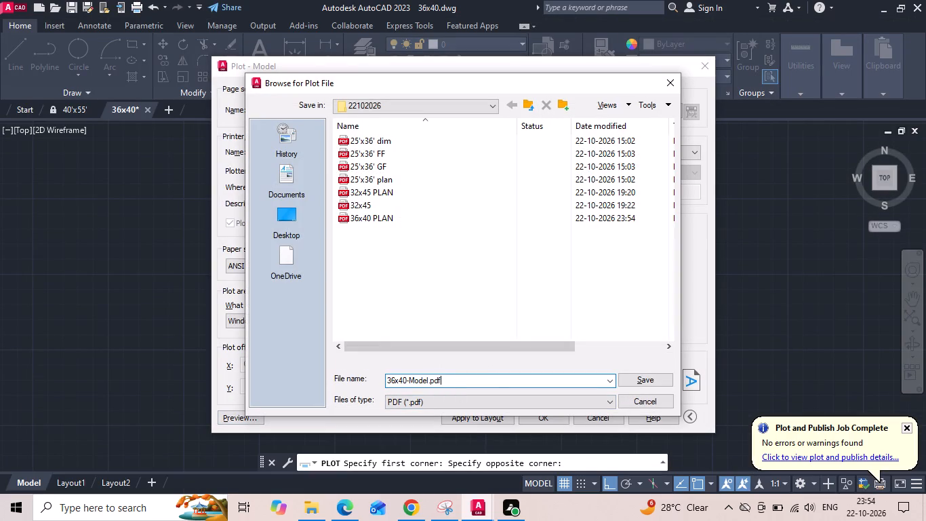
{"action": "key", "text": "BackSpace"}
{"action": "key", "text": "BackSpace"}
{"action": "key", "text": "BackSpace"}
{"action": "key", "text": "BackSpace"}
{"action": "key", "text": "BackSpace"}
{"action": "key", "text": "BackSpace"}
{"action": "key", "text": "BackSpace"}
{"action": "key", "text": "BackSpace"}
{"action": "key", "text": "BackSpace"}
{"action": "key", "text": "BackSpace"}
{"action": "key", "text": "space"}
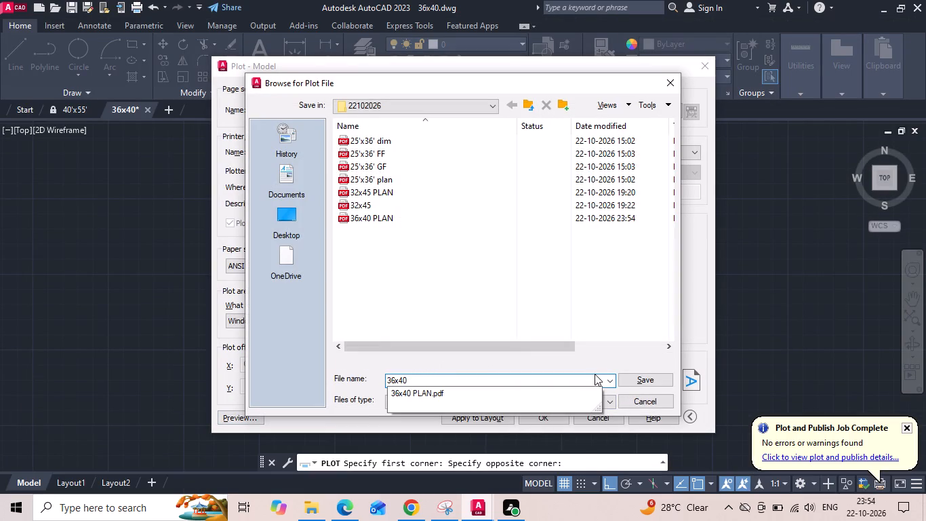
{"action": "left_click", "coordinate": [629, 383]}
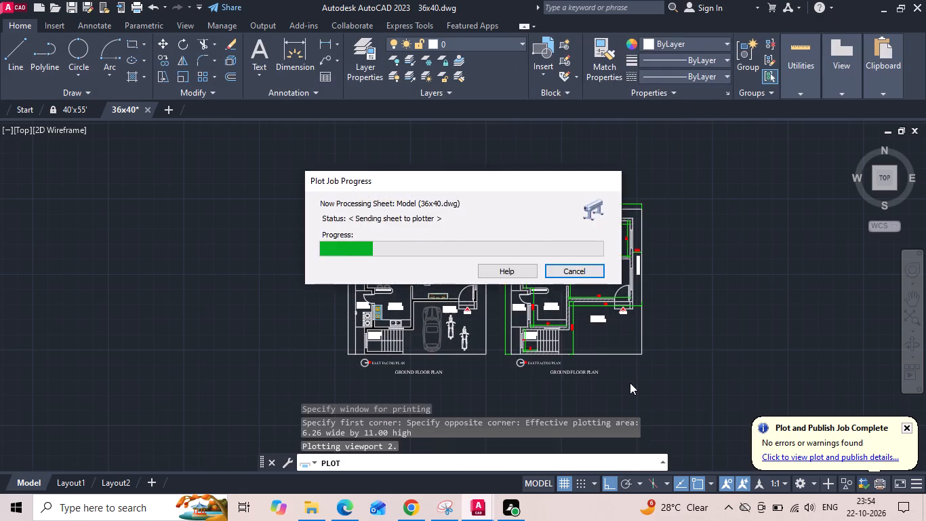